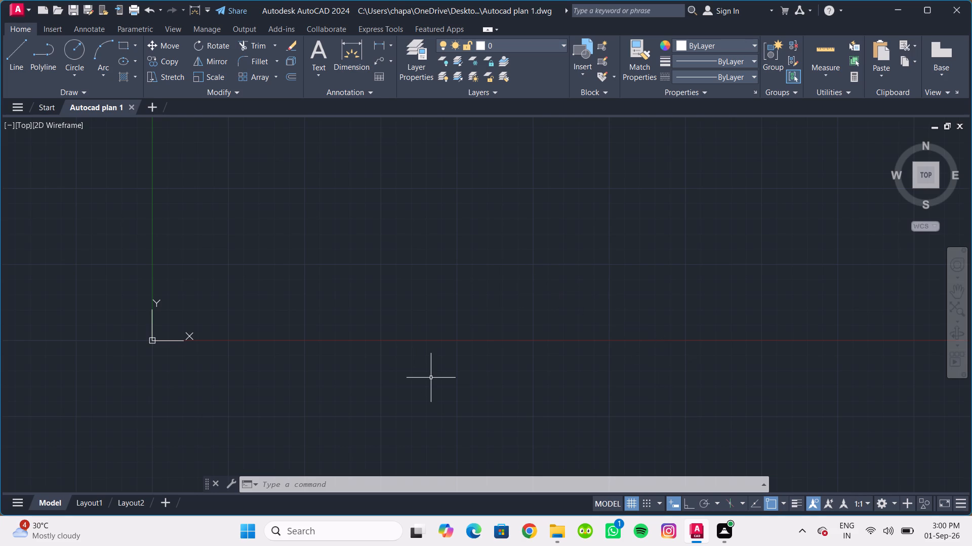
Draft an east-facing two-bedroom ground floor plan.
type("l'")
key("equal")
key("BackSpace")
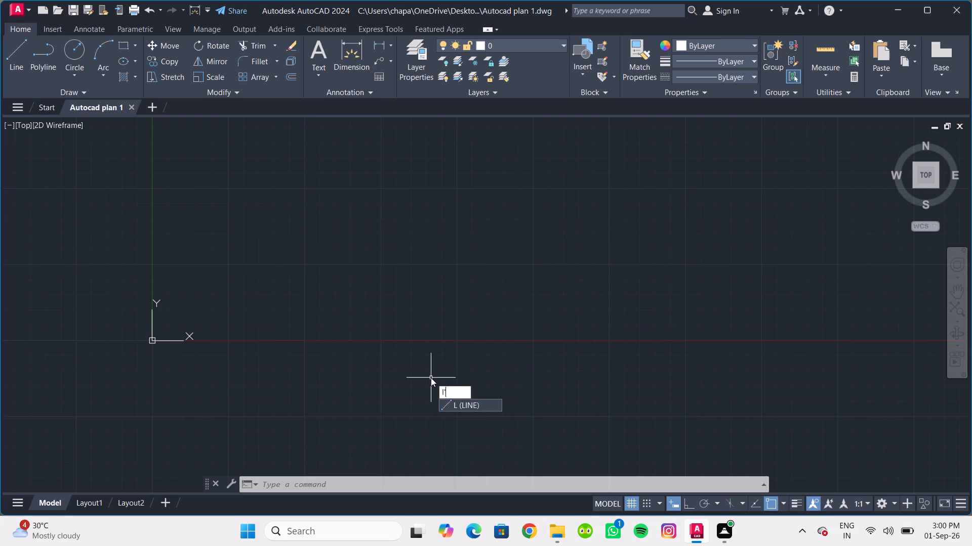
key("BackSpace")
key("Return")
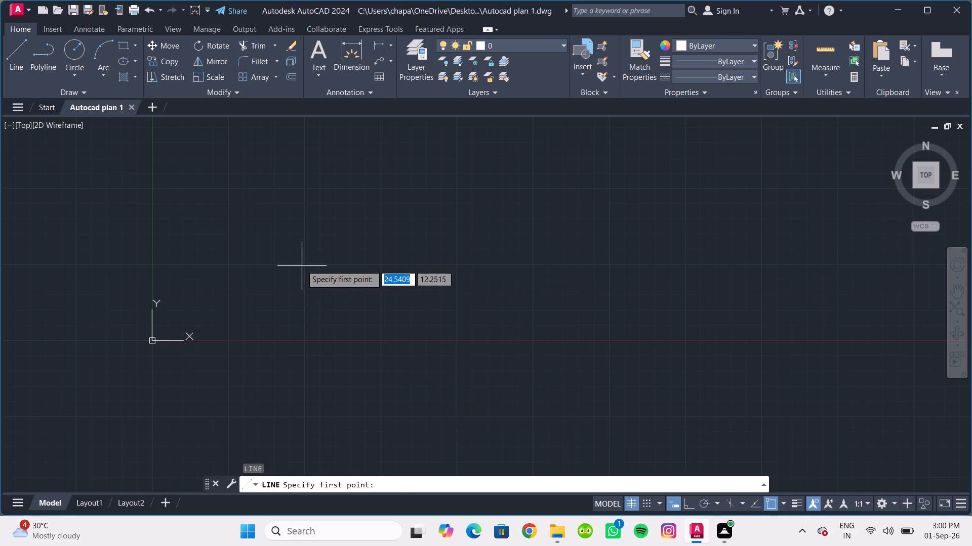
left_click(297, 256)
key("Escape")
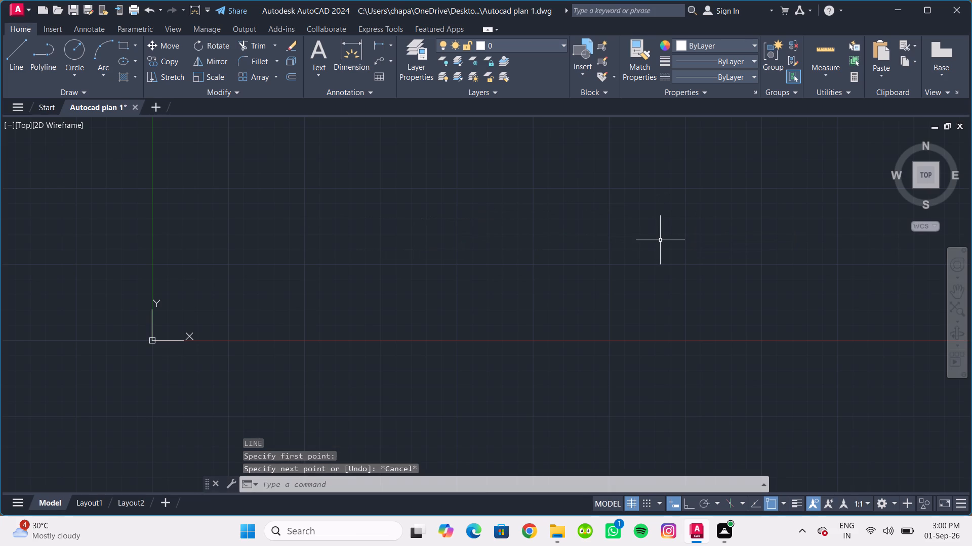
Configure the drawing units to Engineering length type with 0'-0" precision and Inches as the insertion scale.
scroll(566, 291, "down", 2)
middle_click_drag(566, 291, 448, 329)
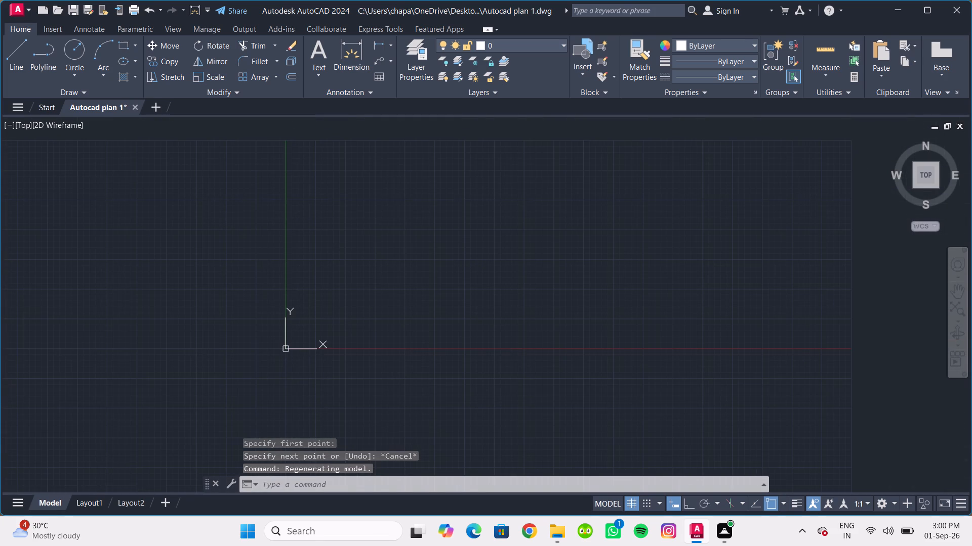
key("Escape")
key("Escape")
type("unt")
key("BackSpace")
type("its'")
key("Return")
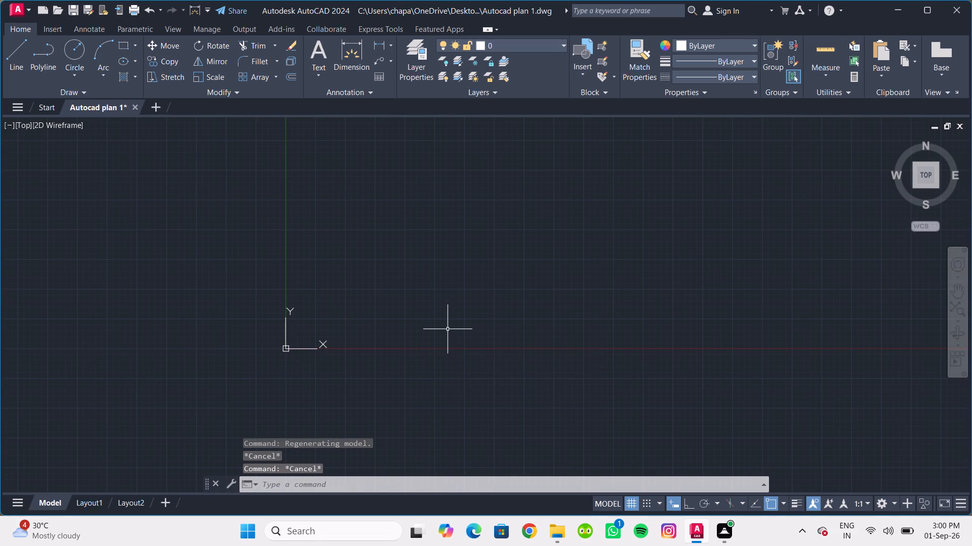
left_click(452, 263)
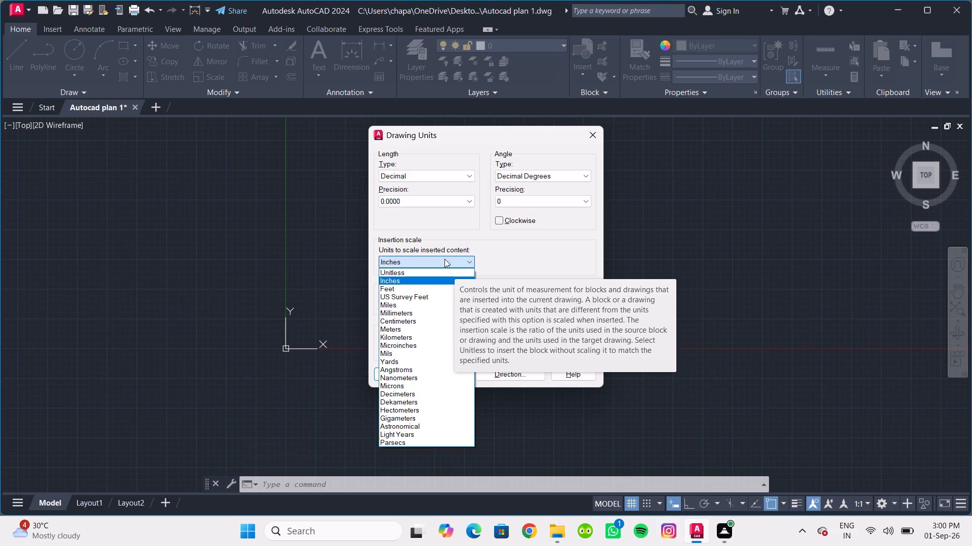
left_click(397, 281)
left_click(410, 176)
left_click(408, 202)
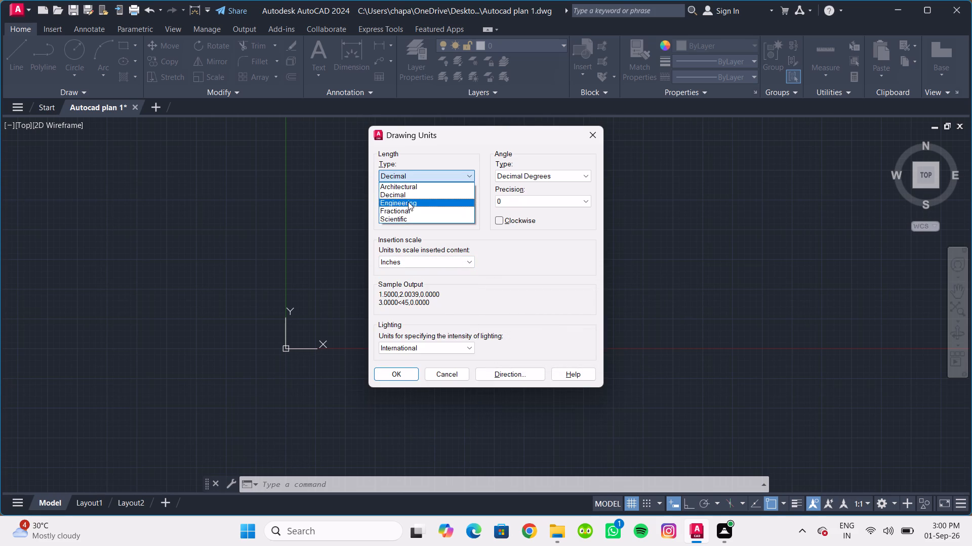
left_click(428, 200)
left_click(411, 221)
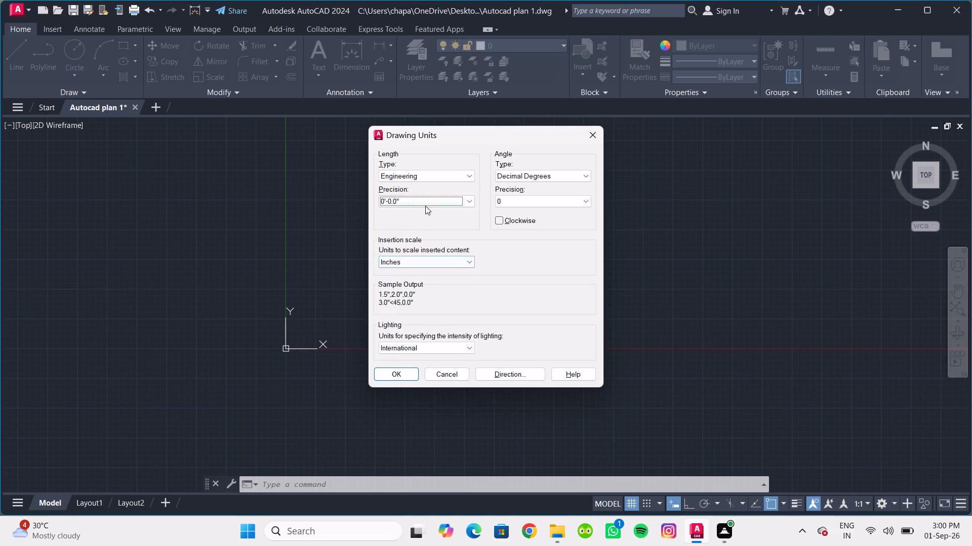
left_click(425, 206)
left_click(408, 211)
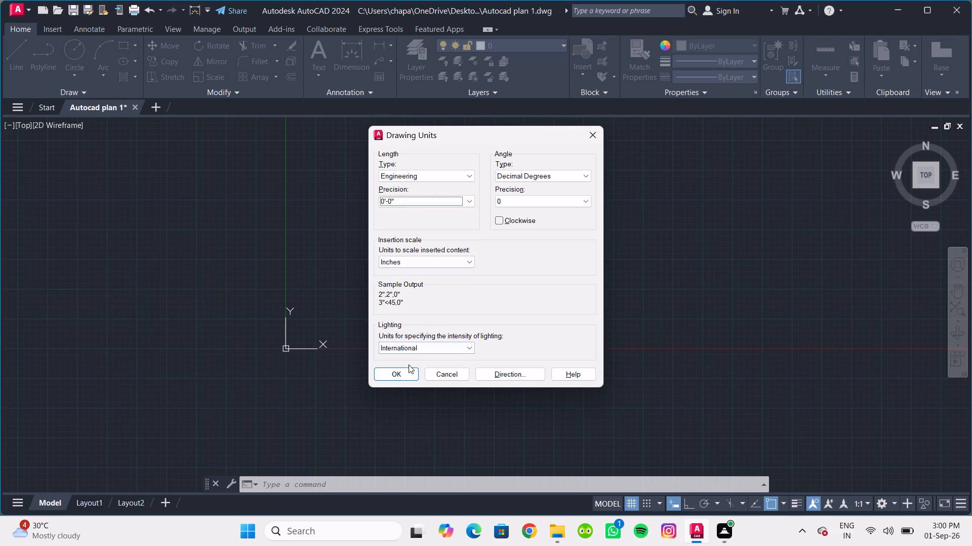
left_click(402, 372)
Turn on Ortho mode for the drawing.
scroll(524, 250, "down", 1)
middle_click_drag(524, 250, 475, 295)
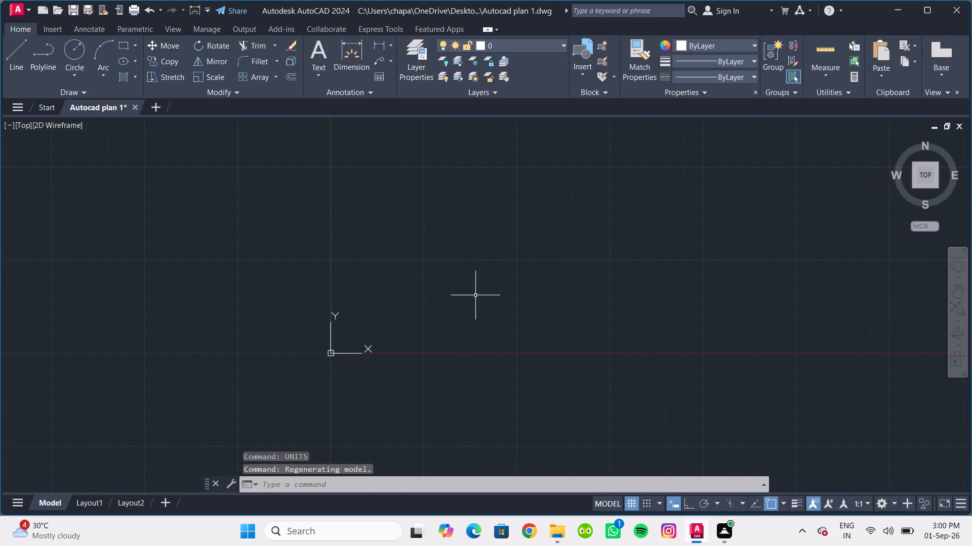
key("F8")
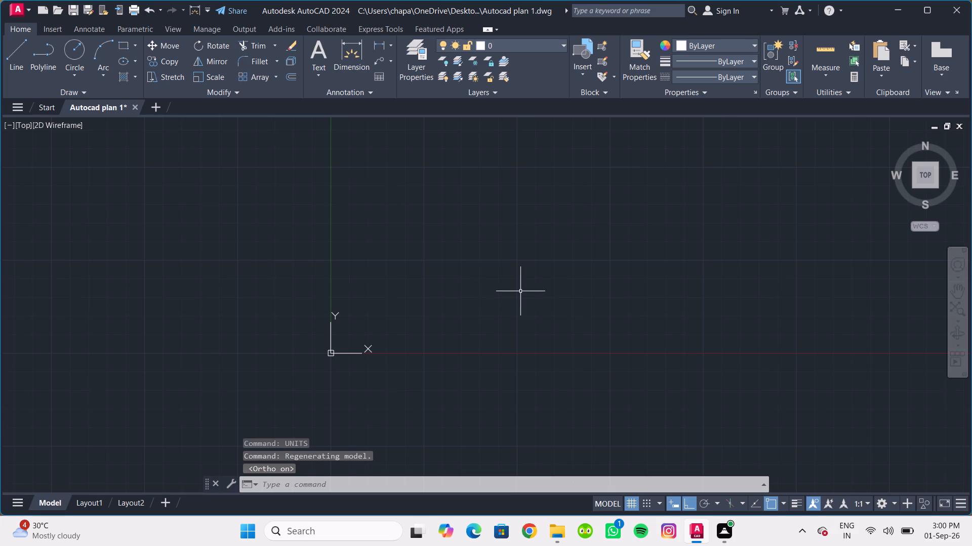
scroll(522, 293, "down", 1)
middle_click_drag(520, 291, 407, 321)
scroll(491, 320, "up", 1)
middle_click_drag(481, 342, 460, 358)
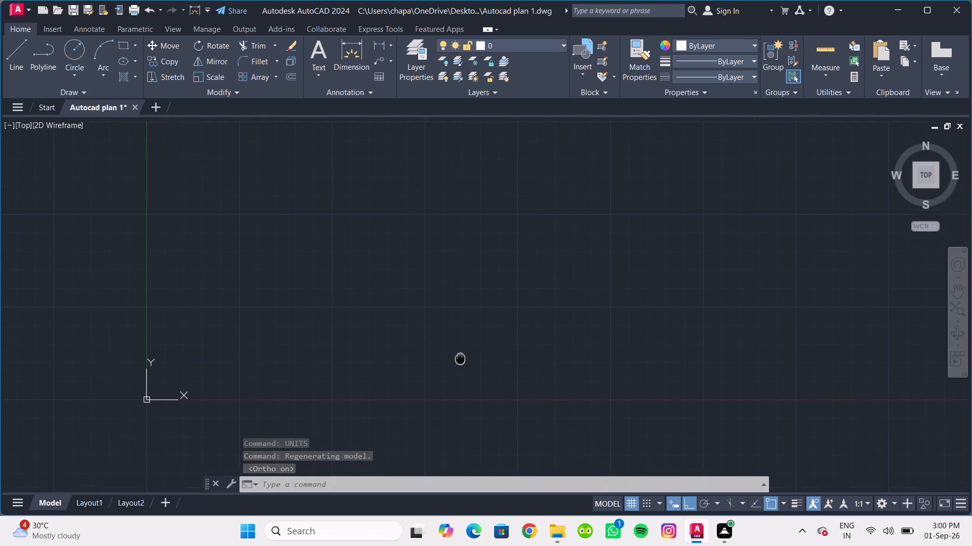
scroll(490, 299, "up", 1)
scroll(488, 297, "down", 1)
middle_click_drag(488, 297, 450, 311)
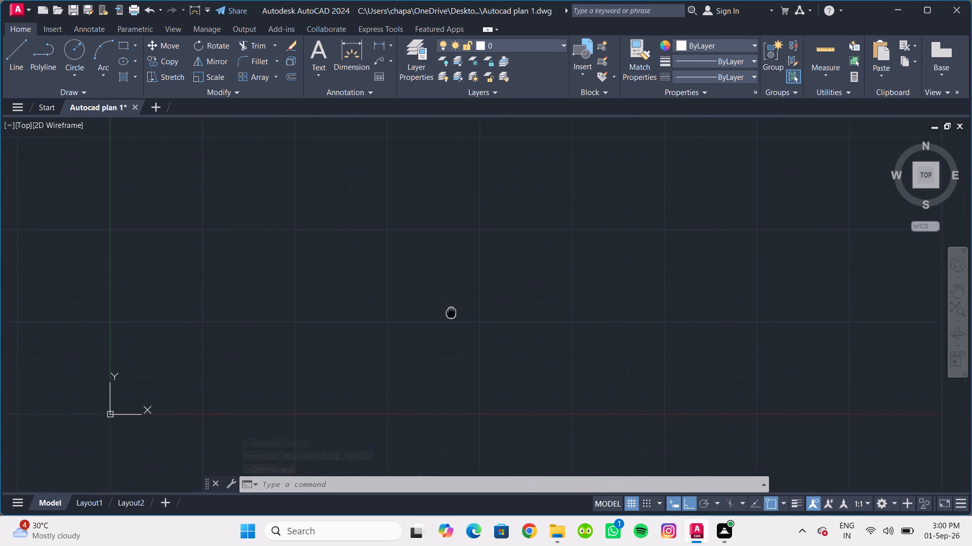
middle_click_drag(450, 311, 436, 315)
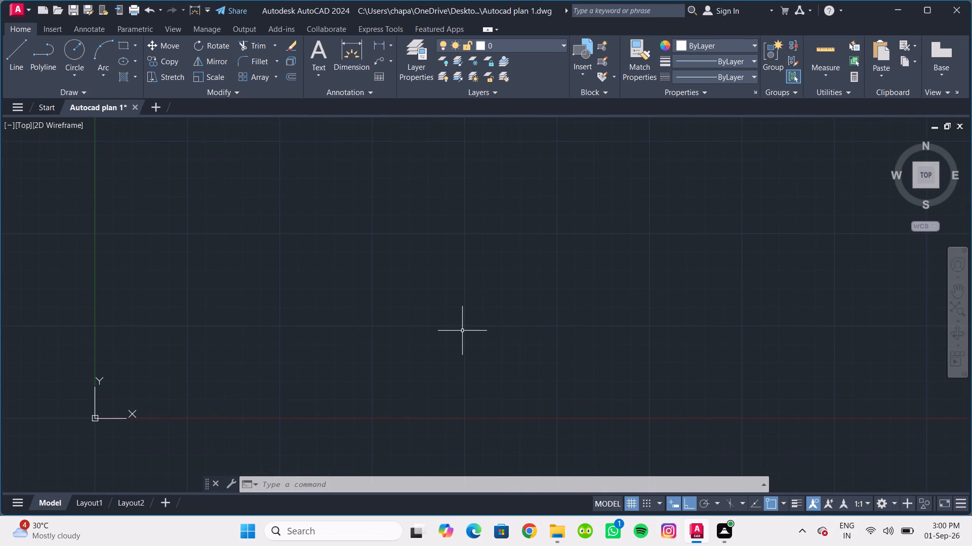
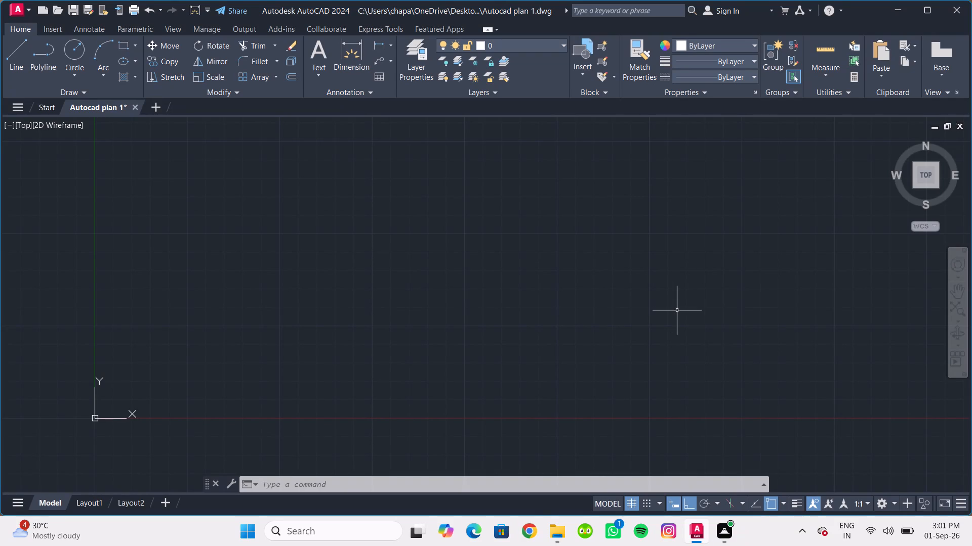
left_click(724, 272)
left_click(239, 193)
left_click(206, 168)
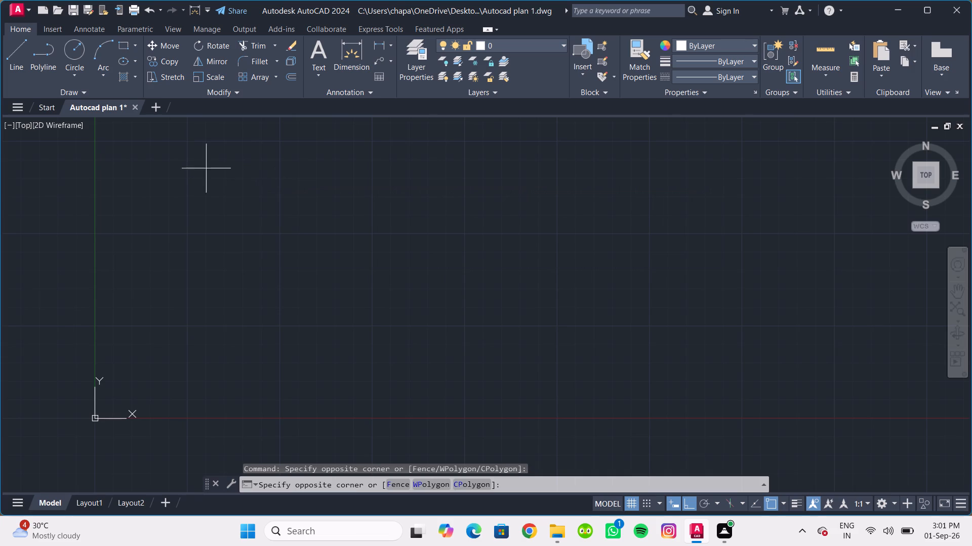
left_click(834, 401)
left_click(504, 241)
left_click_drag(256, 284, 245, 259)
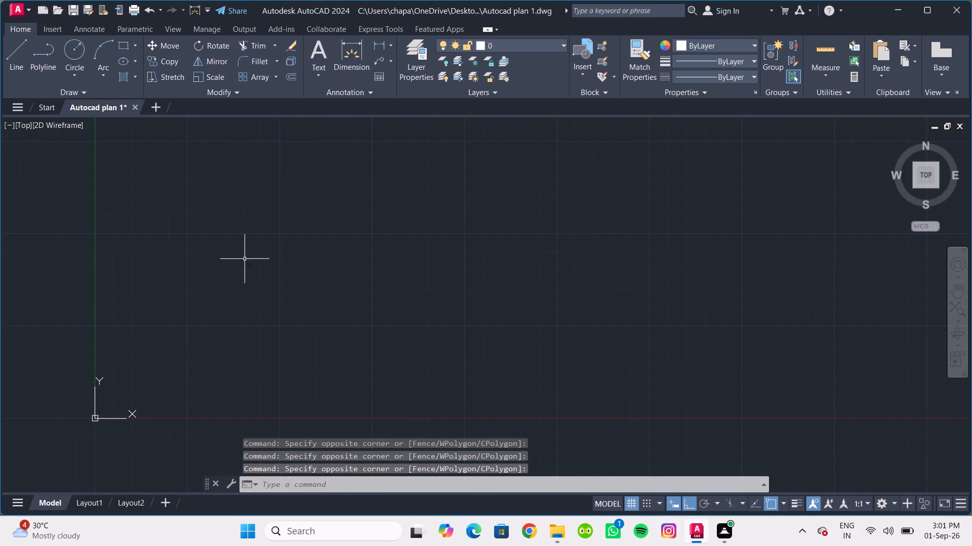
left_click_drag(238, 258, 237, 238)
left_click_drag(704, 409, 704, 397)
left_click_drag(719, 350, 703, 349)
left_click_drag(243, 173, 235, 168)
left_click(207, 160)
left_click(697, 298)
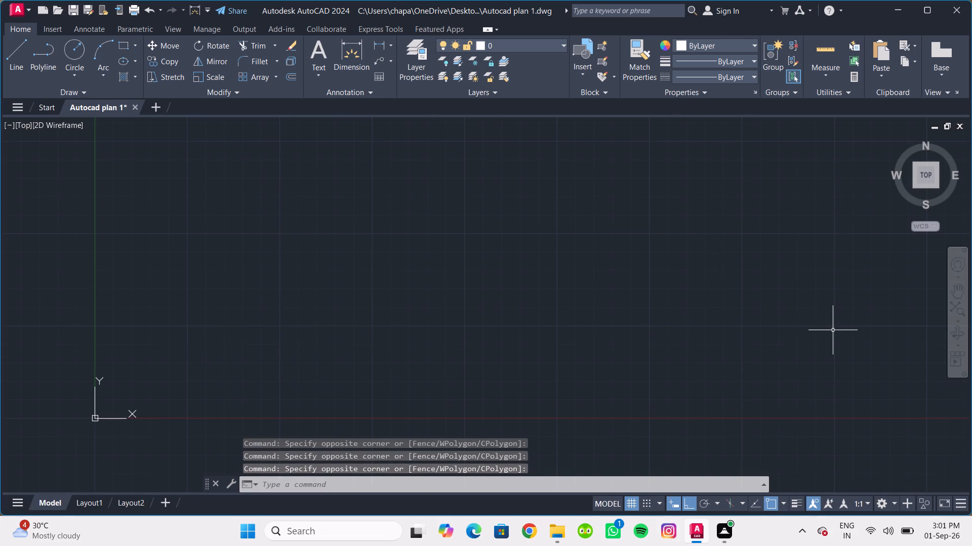
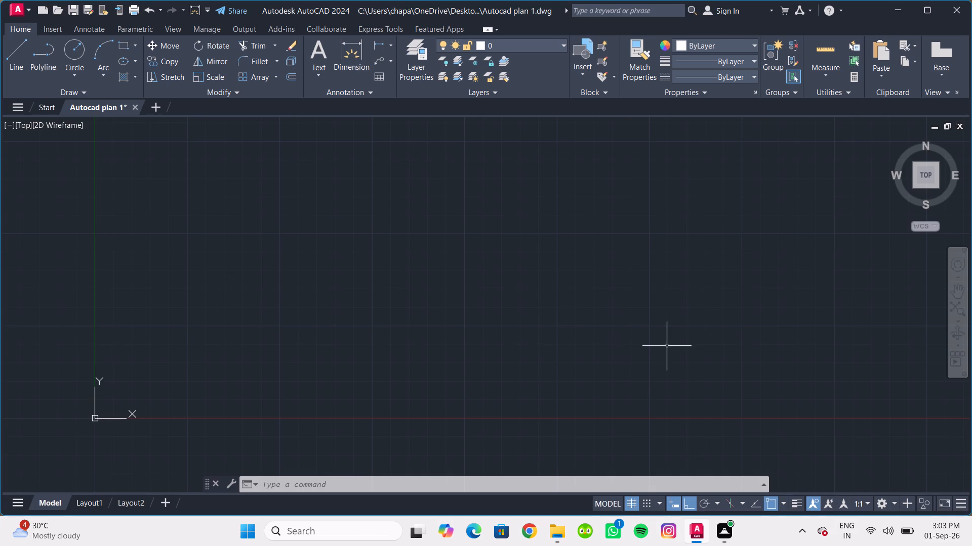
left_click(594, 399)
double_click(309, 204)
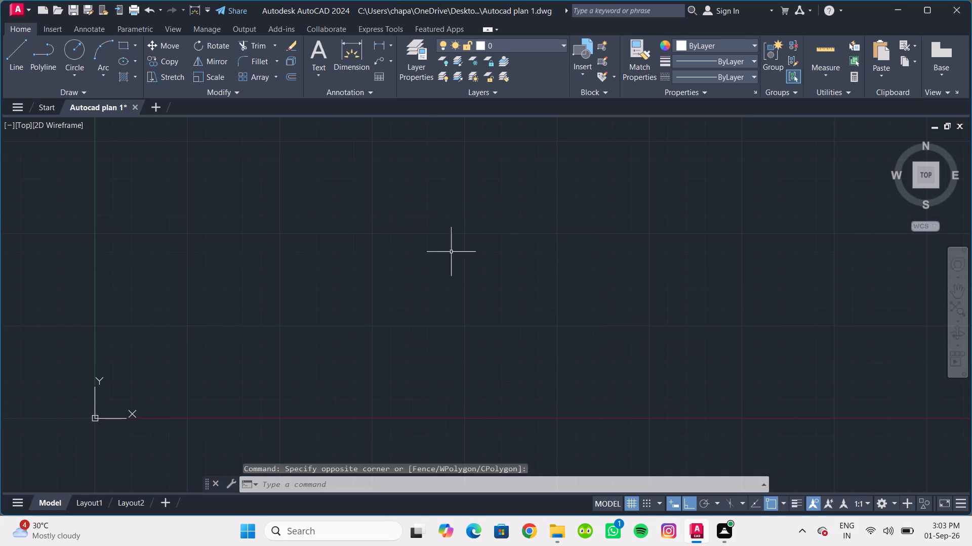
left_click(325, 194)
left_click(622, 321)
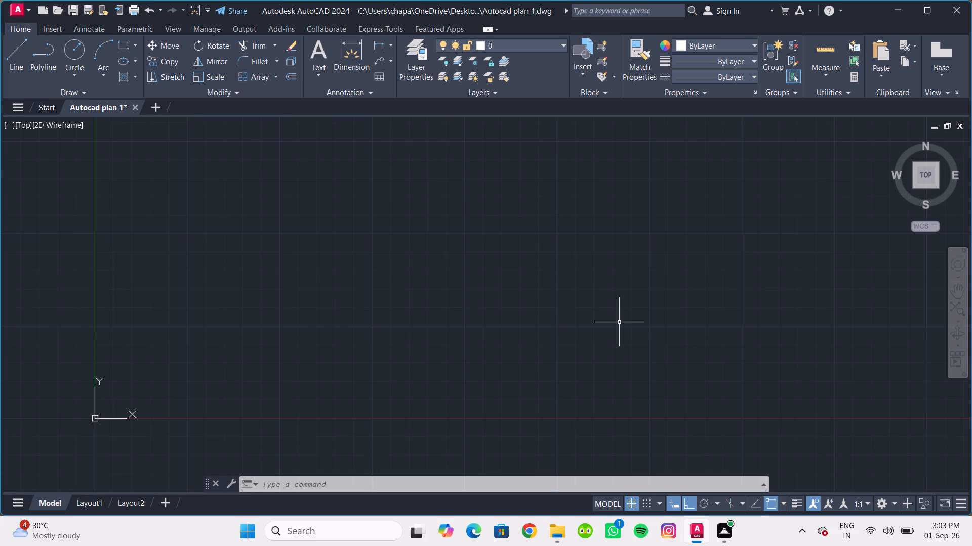
Draw a horizontal line 27'4.5" long to the right from a point above the origin as the outline's top side.
key("l")
key("Return")
scroll(453, 304, "down", 1)
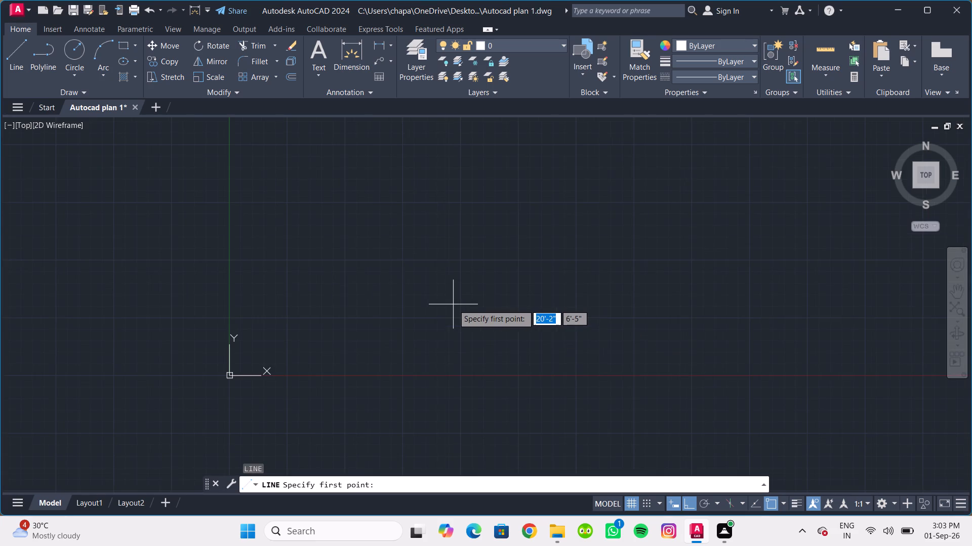
middle_click_drag(453, 356, 432, 443)
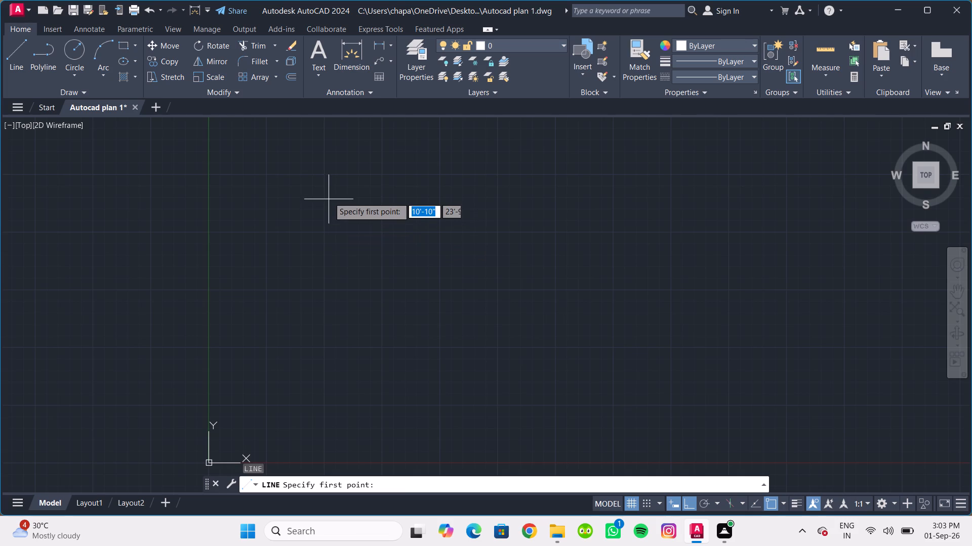
left_click(298, 172)
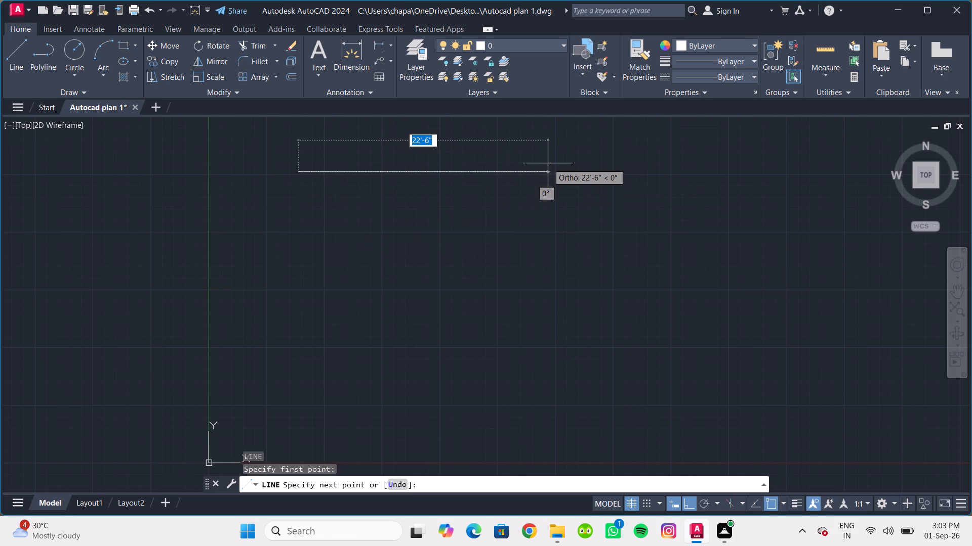
key("2")
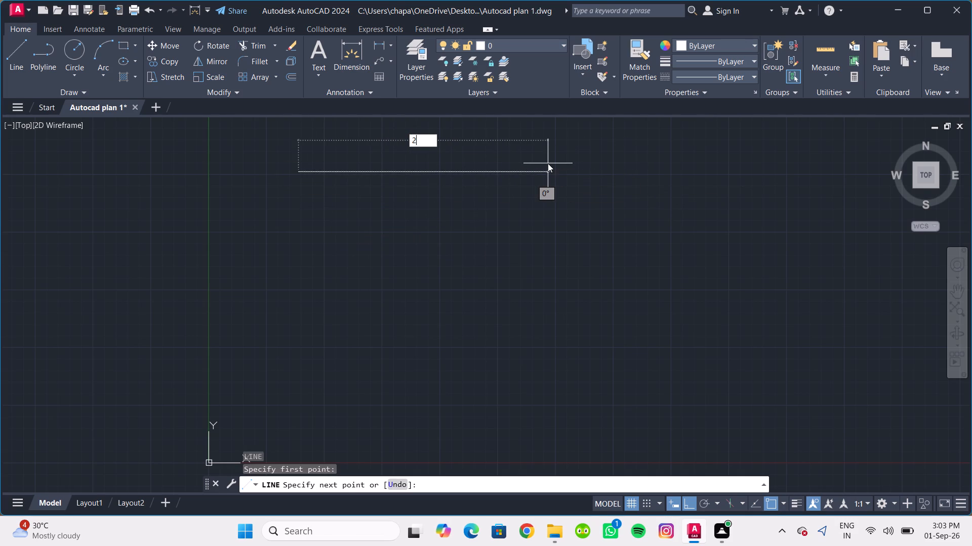
type("7'")
type("4.5")
key("shift+quotedbl")
key("Return")
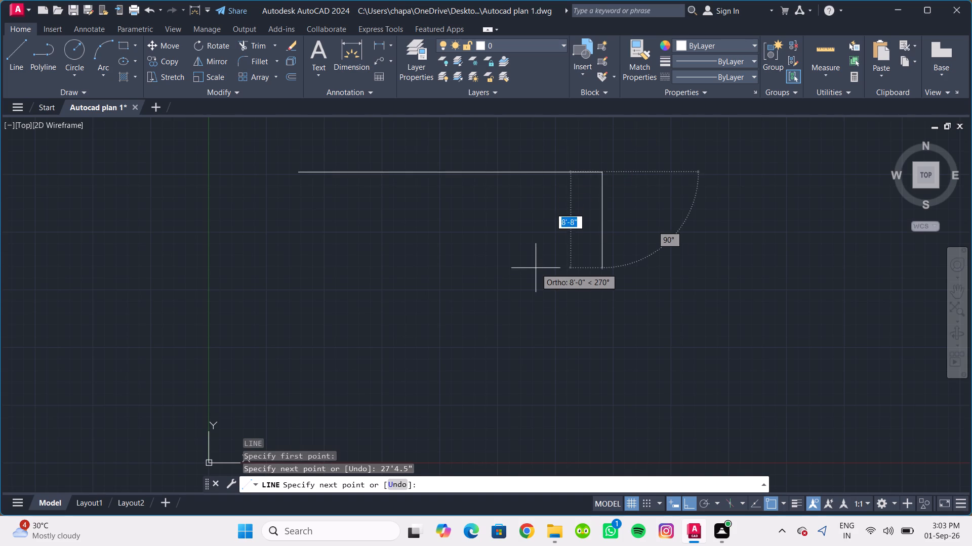
Continue the line straight down 31'6.5" for the outline's right side.
scroll(534, 289, "down", 1)
middle_click_drag(534, 289, 498, 272)
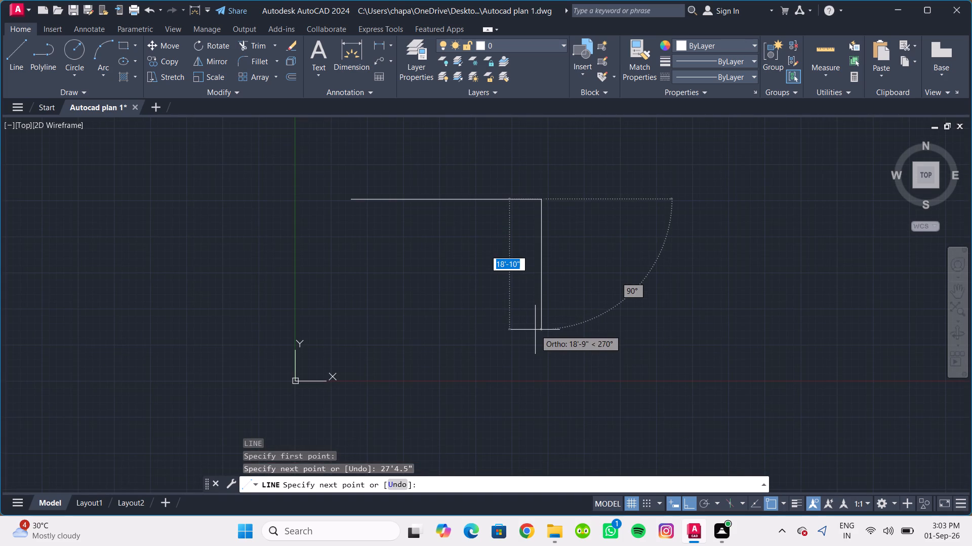
type("31'")
type("6.5\"")
key("Return")
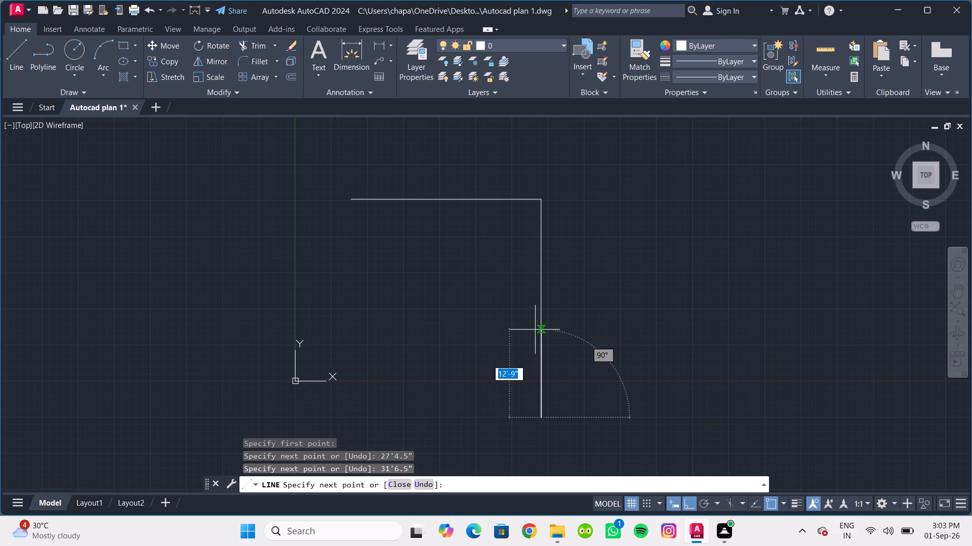
Turn on Object Snap Tracking and close the rectangle with a bottom side aligned under the start point and a left side.
scroll(398, 380, "down", 2)
middle_click_drag(398, 380, 393, 378)
scroll(507, 347, "up", 3)
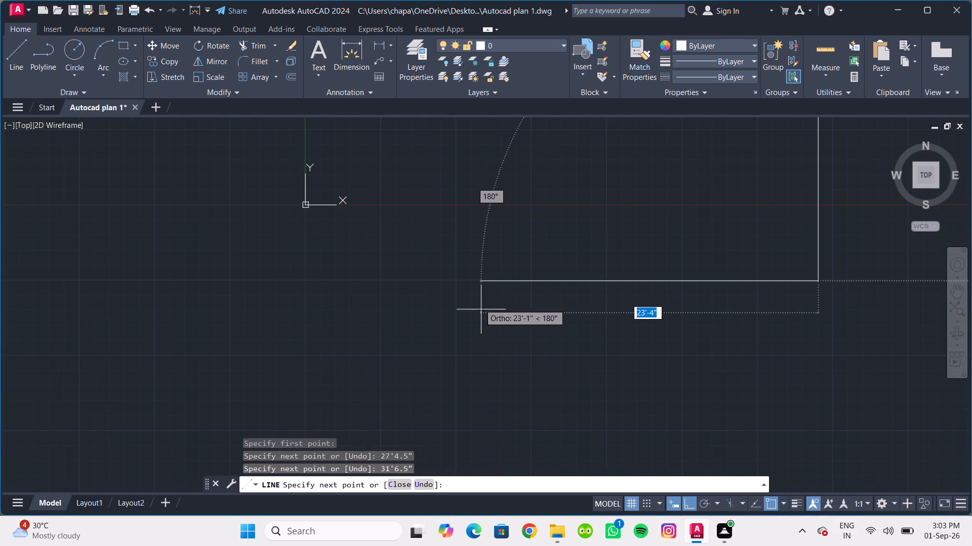
scroll(450, 307, "down", 1)
middle_click_drag(450, 307, 431, 372)
scroll(431, 370, "down", 2)
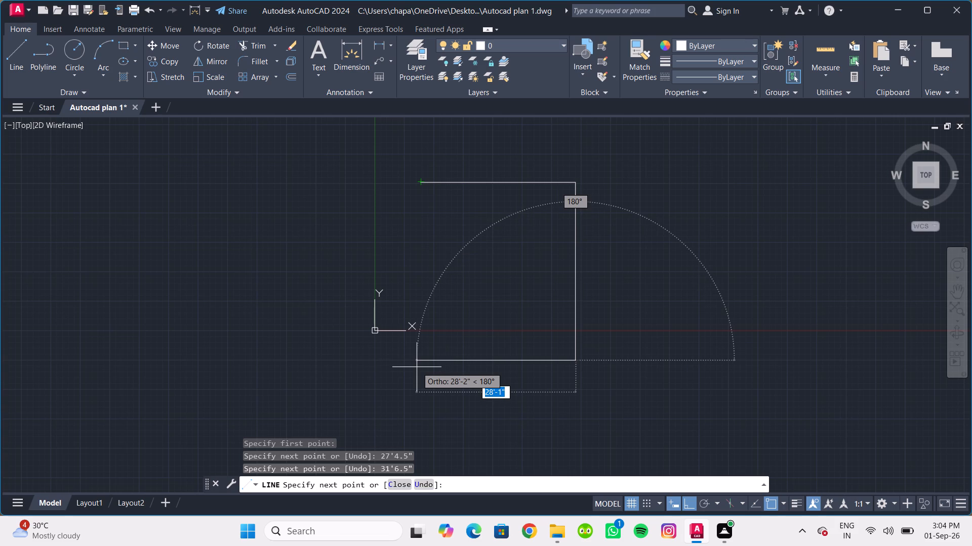
key("F11")
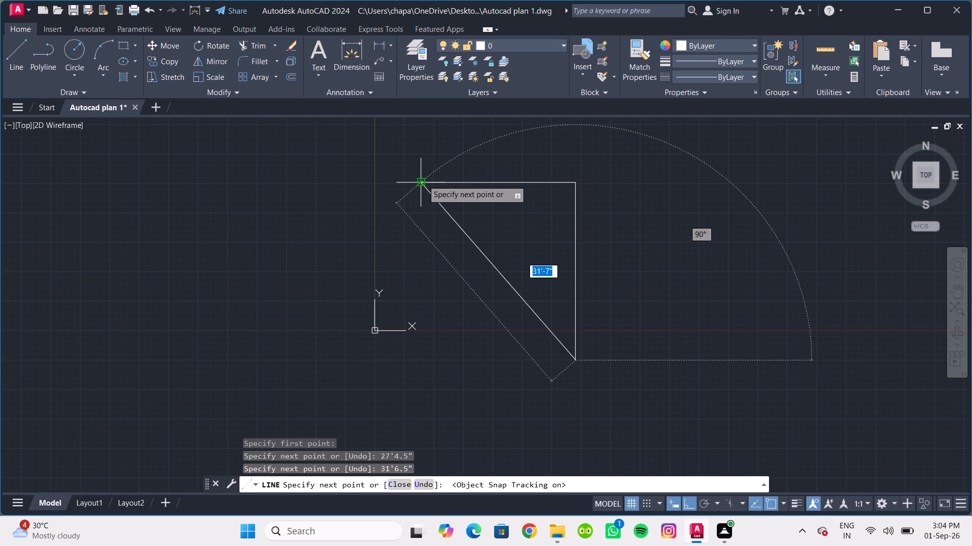
left_click(421, 359)
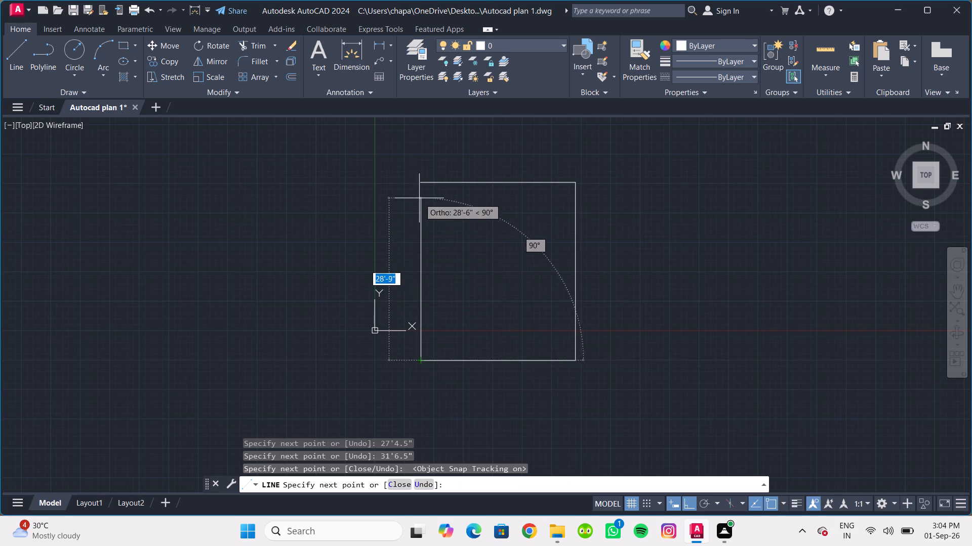
left_click(420, 185)
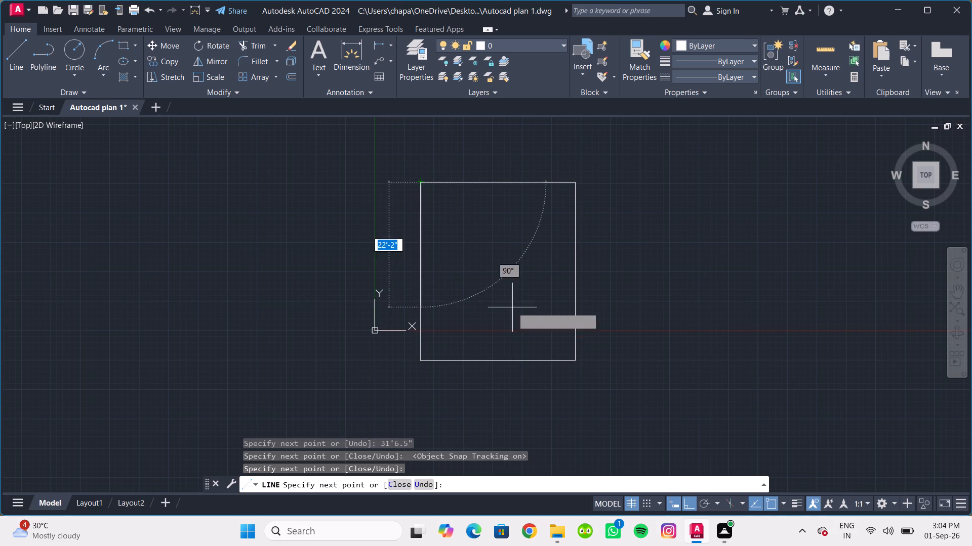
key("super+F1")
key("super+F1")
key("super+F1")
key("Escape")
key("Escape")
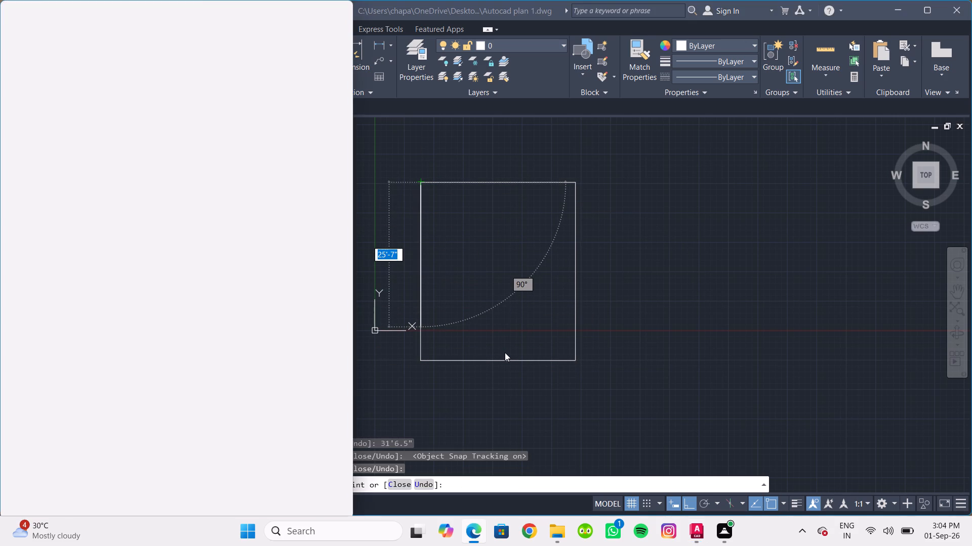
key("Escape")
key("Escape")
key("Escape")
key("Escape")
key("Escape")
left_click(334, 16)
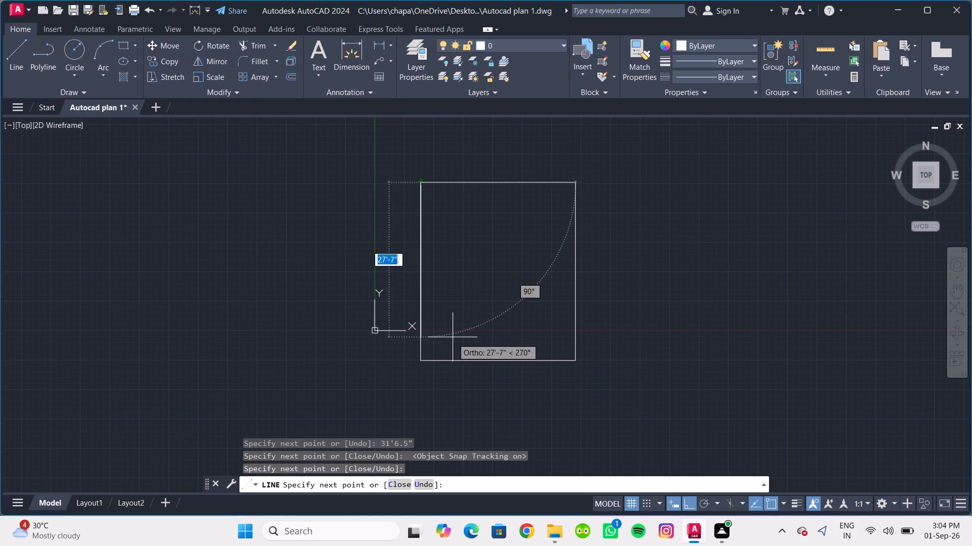
End the Line command and move the whole rectangle up and to the right, away from the origin.
key("Escape")
key("Escape")
scroll(459, 333, "down", 1)
middle_click_drag(461, 337, 447, 329)
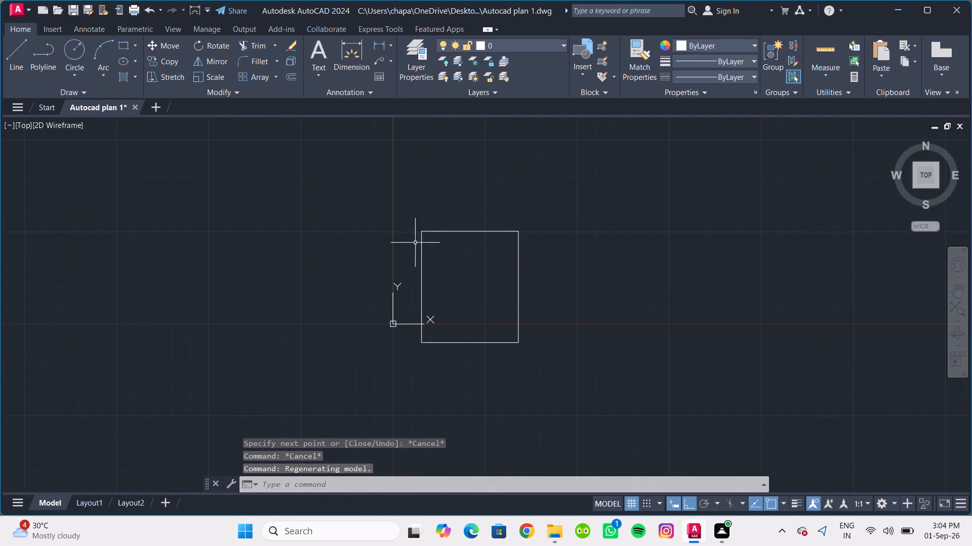
left_click(401, 218)
left_click(528, 387)
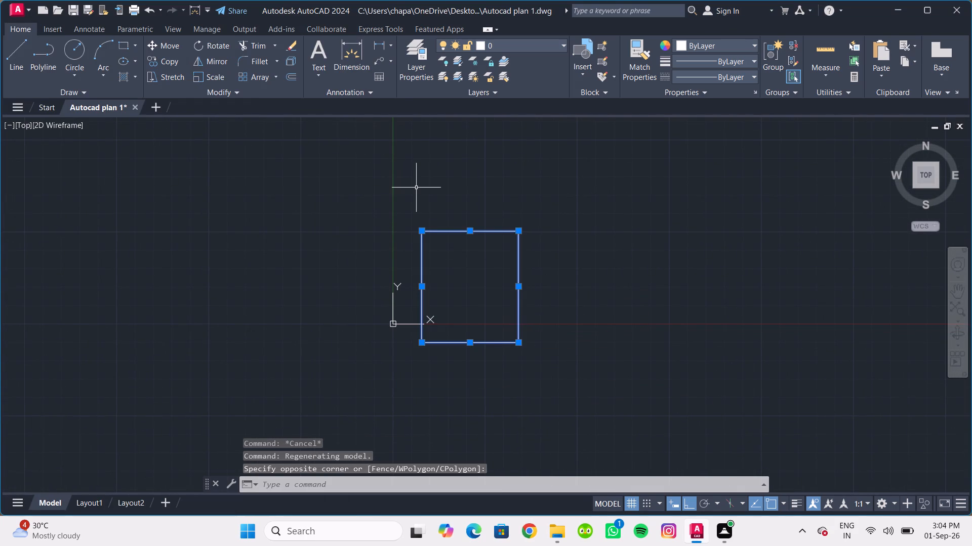
key("m")
key("Return")
left_click(459, 230)
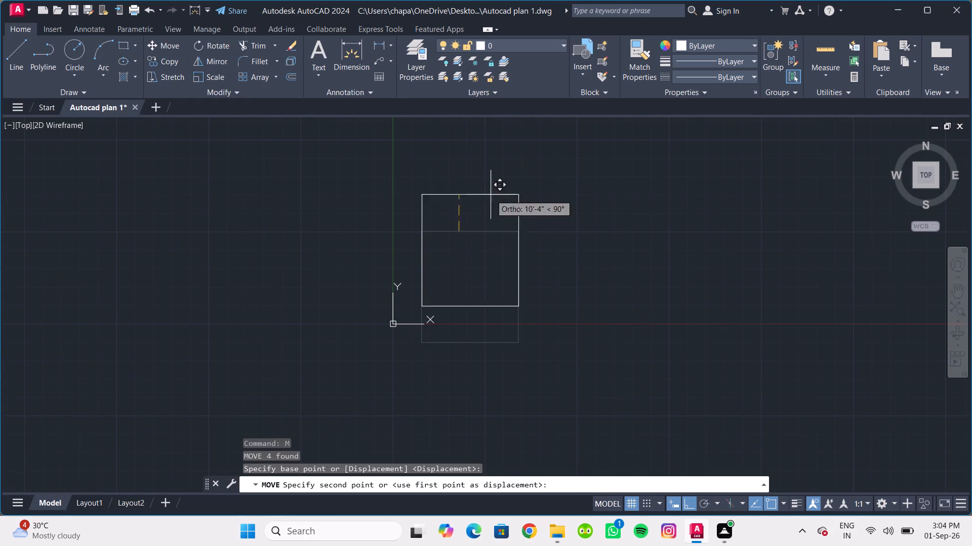
scroll(541, 148, "down", 1)
middle_click_drag(541, 148, 449, 303)
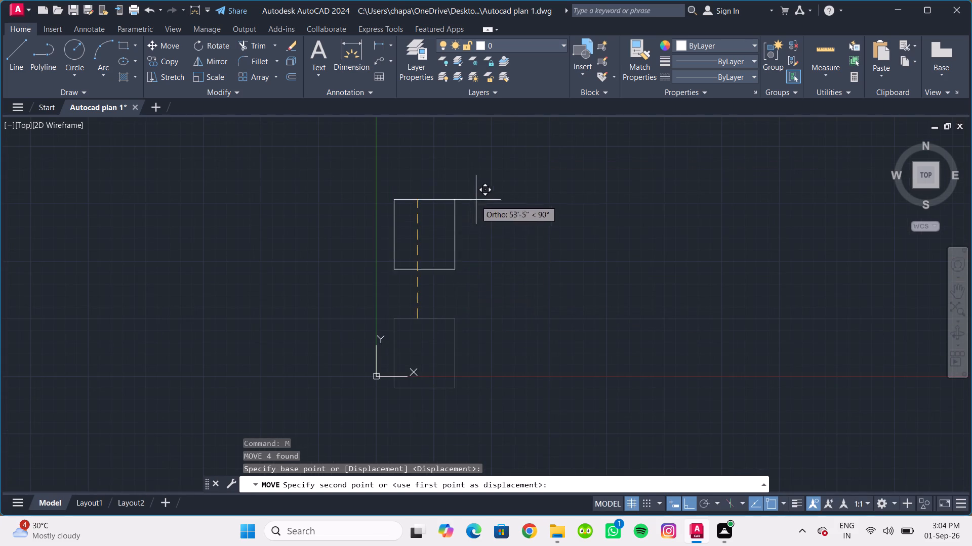
left_click(508, 202, "shift")
scroll(586, 205, "up", 2)
middle_click_drag(568, 174, 575, 157)
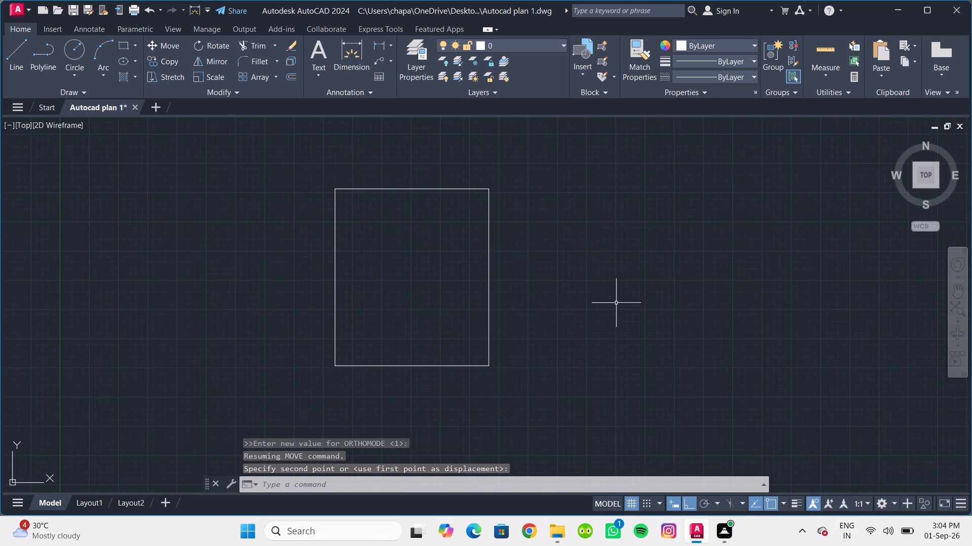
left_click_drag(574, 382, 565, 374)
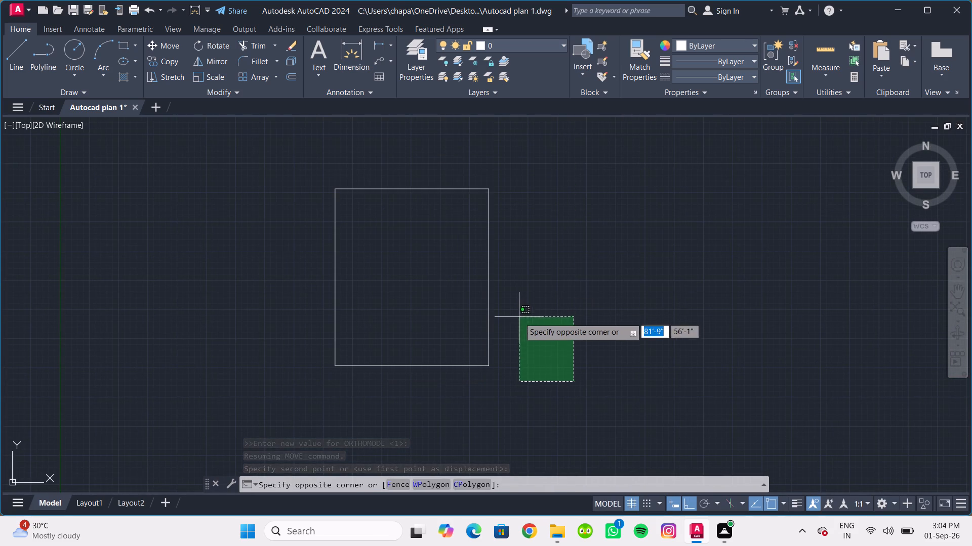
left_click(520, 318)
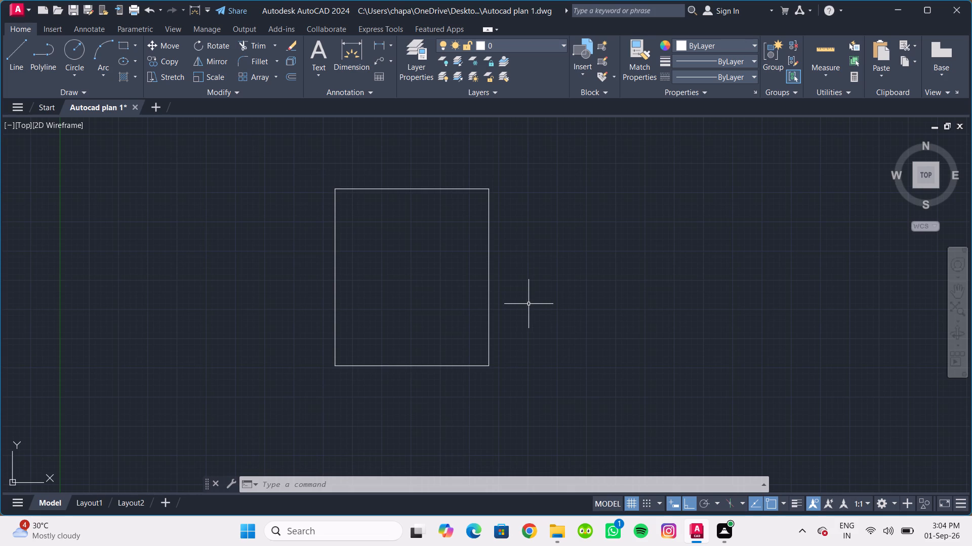
Draw lines from the rectangle's bottom-left corner 6' down, across to align with its right side, and 3' farther right.
left_click(21, 58)
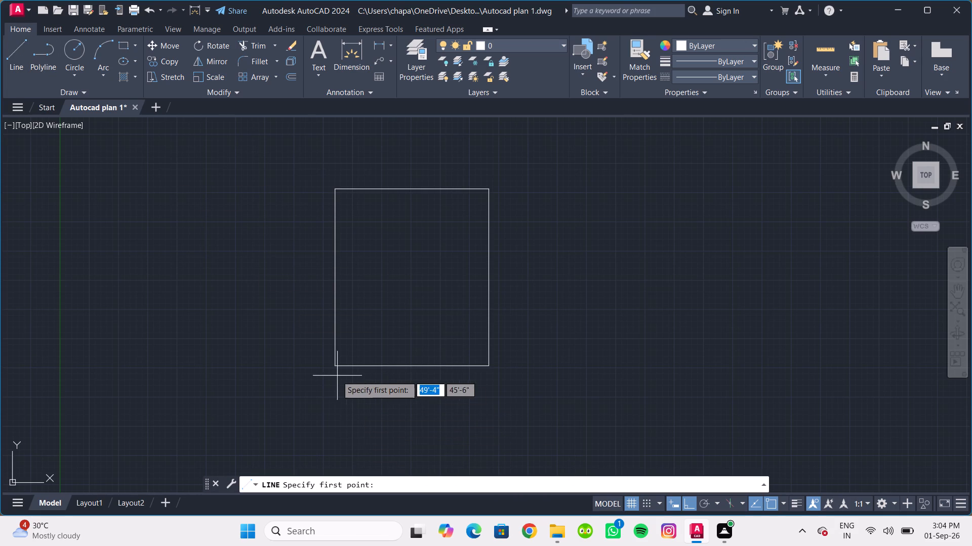
left_click(336, 367)
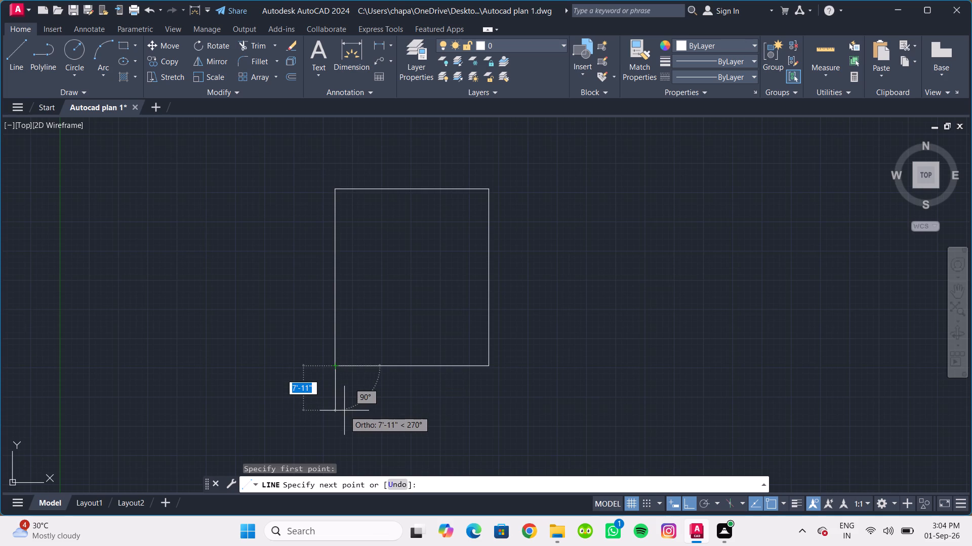
type("6'")
key("Return")
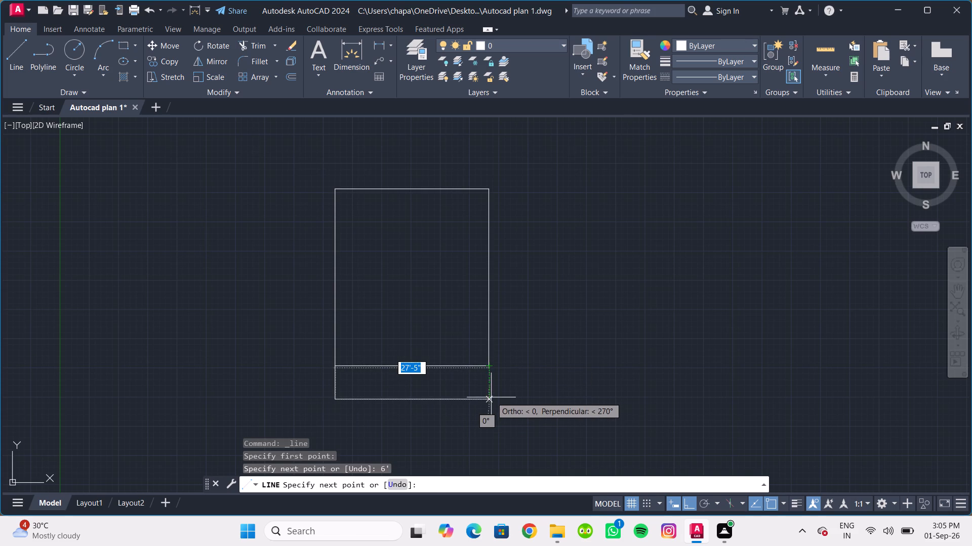
left_click(489, 398)
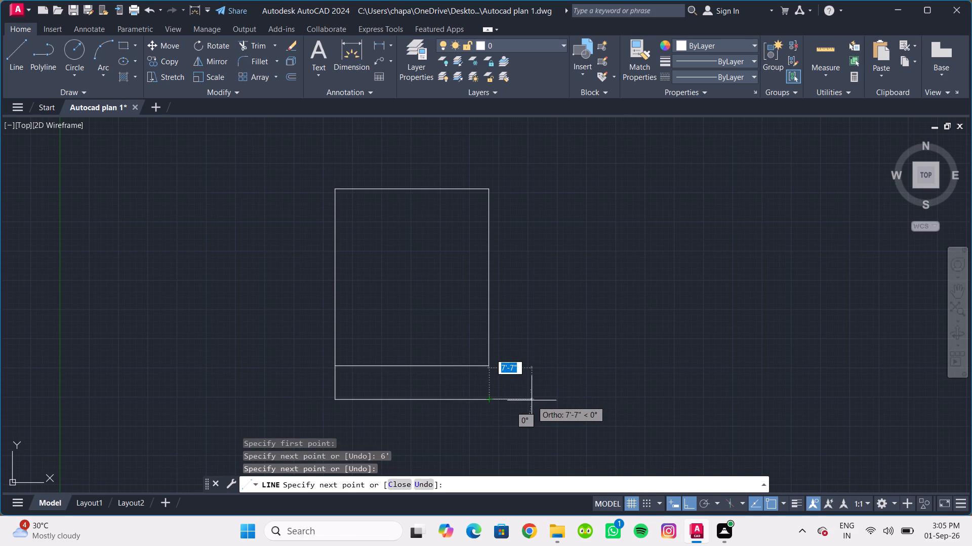
type("3'")
key("Return")
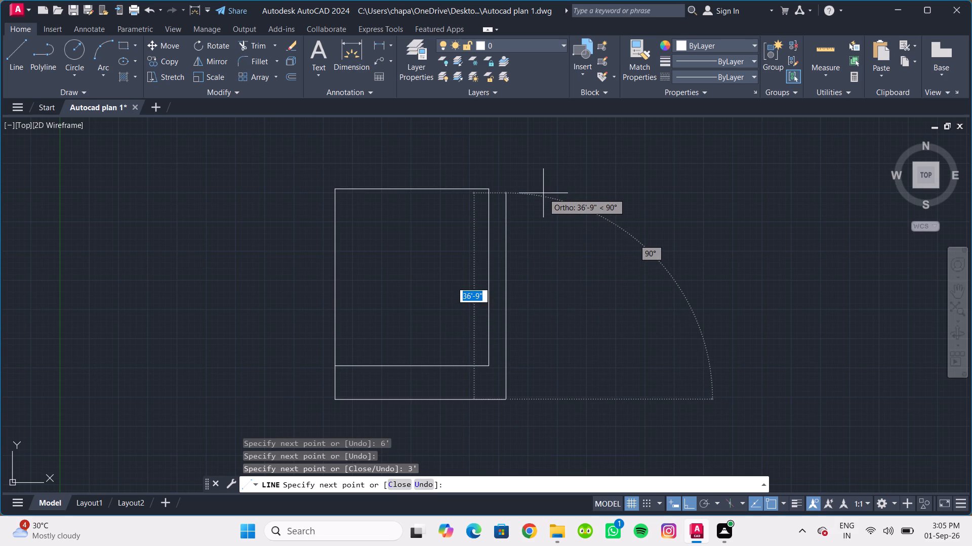
Continue the line up to the level of the rectangle's top side and back to its top-right corner, then end the command.
scroll(531, 190, "up", 1)
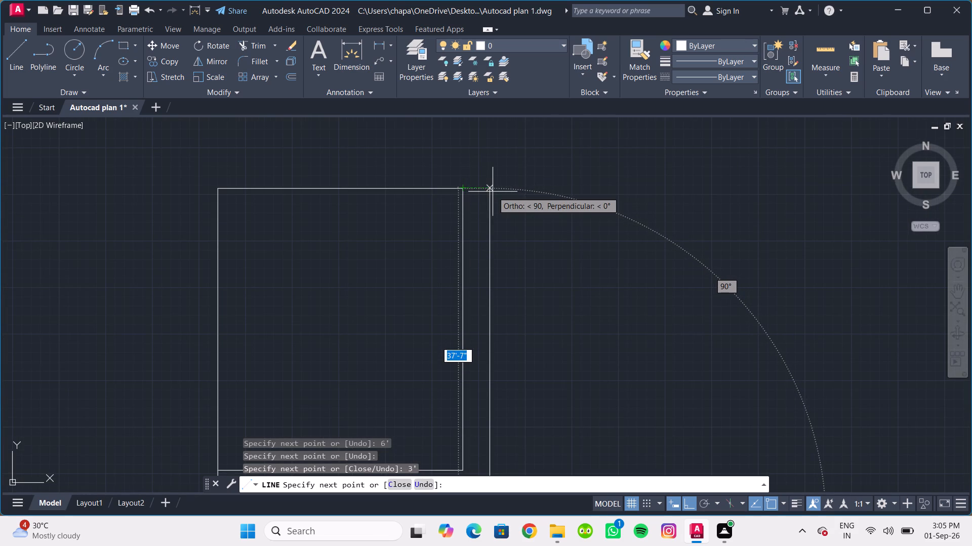
left_click(491, 189)
left_click(465, 189)
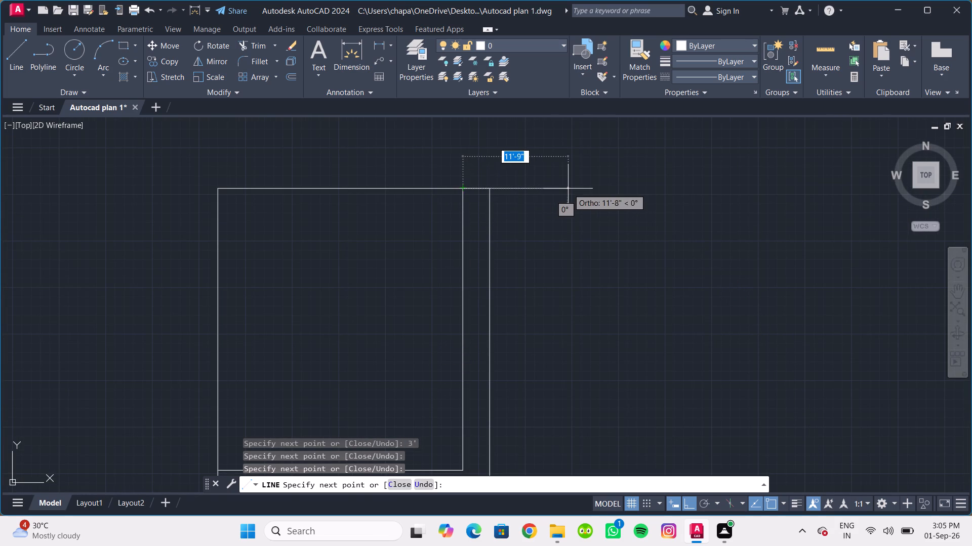
scroll(570, 189, "down", 1)
key("Escape")
key("Escape")
key("Escape")
middle_click_drag(586, 258, 585, 257)
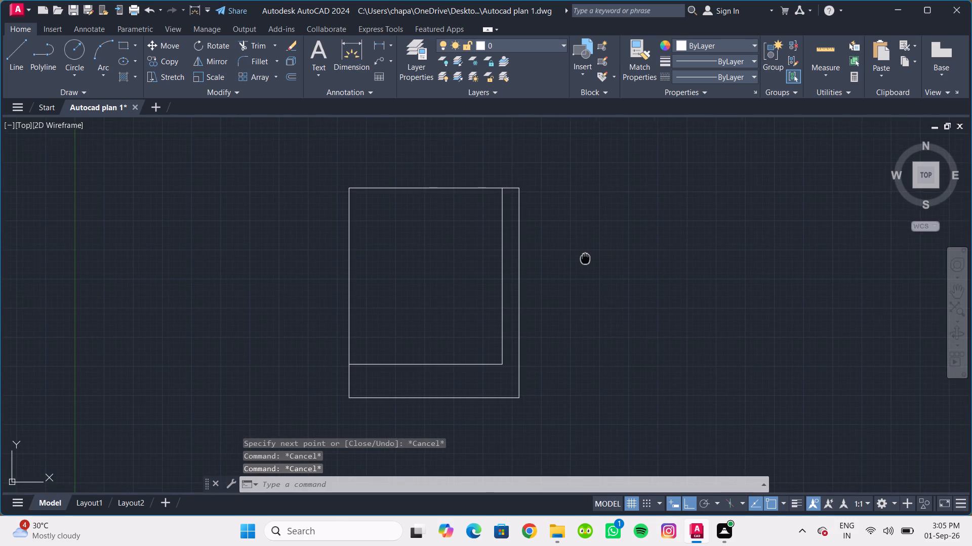
middle_click_drag(585, 257, 573, 250)
scroll(419, 389, "up", 1)
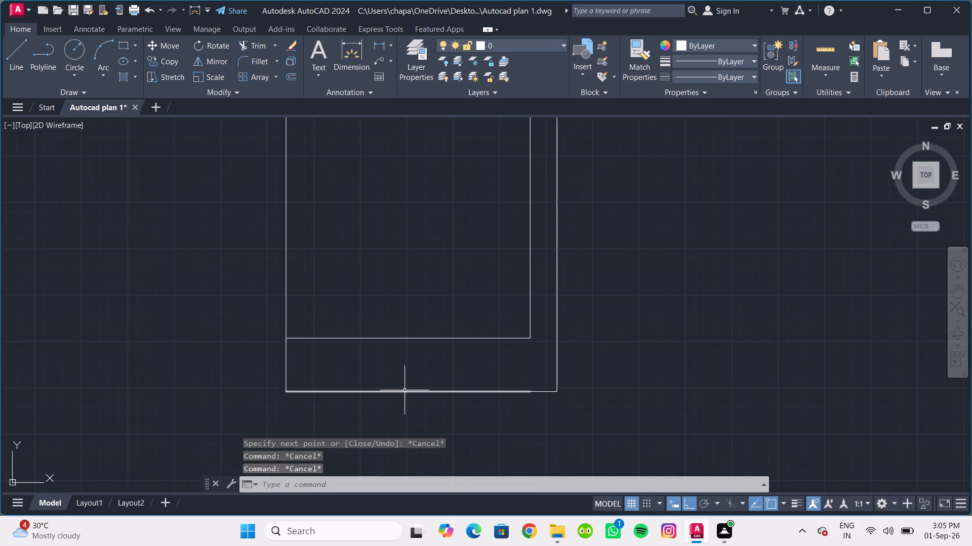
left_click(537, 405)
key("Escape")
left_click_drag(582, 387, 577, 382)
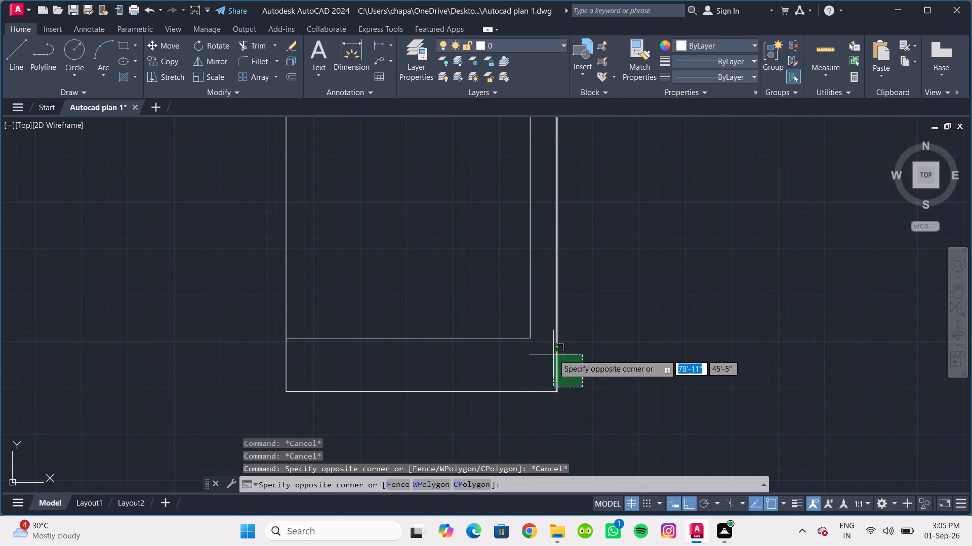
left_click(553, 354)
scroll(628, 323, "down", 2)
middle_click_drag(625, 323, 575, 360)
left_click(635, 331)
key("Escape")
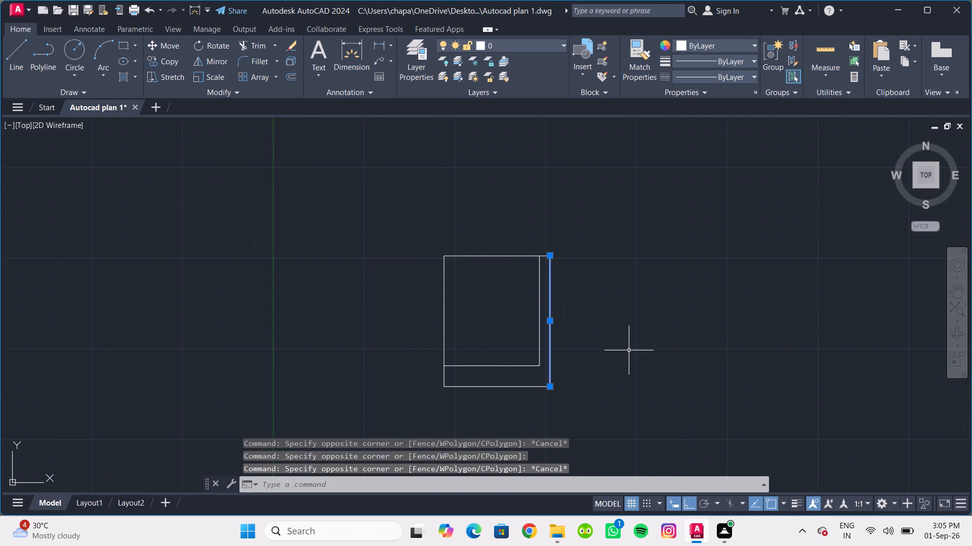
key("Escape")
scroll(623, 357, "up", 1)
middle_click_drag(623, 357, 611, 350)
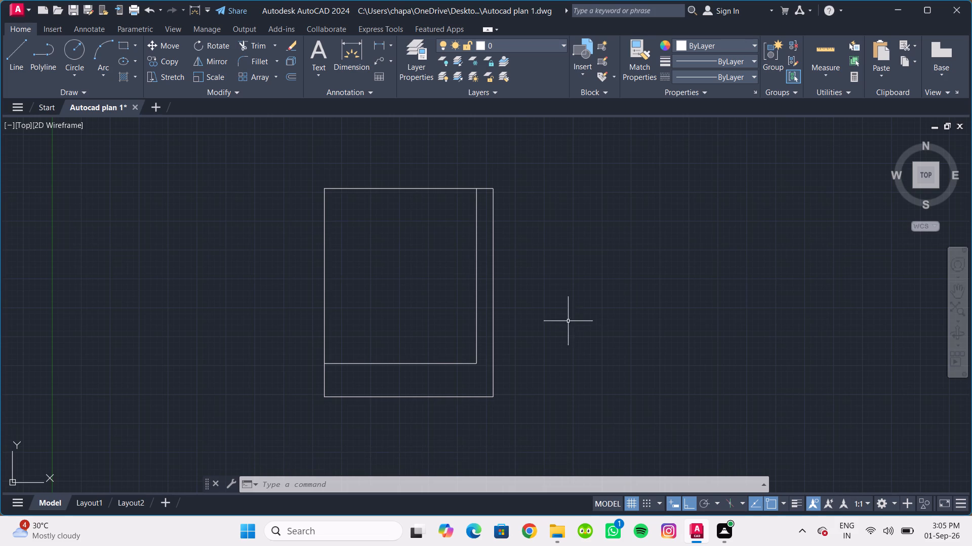
Join the four sides of the 27'4.5" by 31'6.5" rectangle into a single polyline.
left_click(304, 170)
left_click(482, 378)
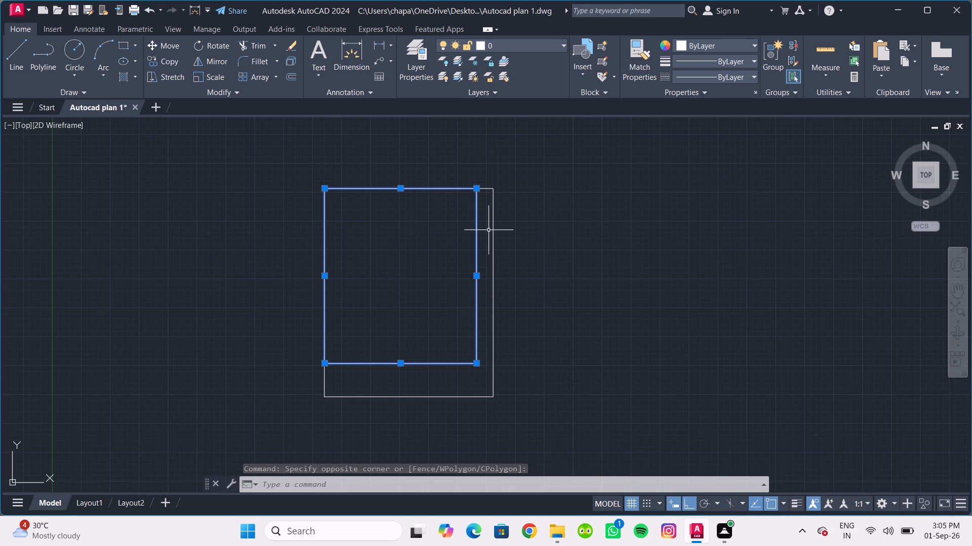
key("j")
key("Return")
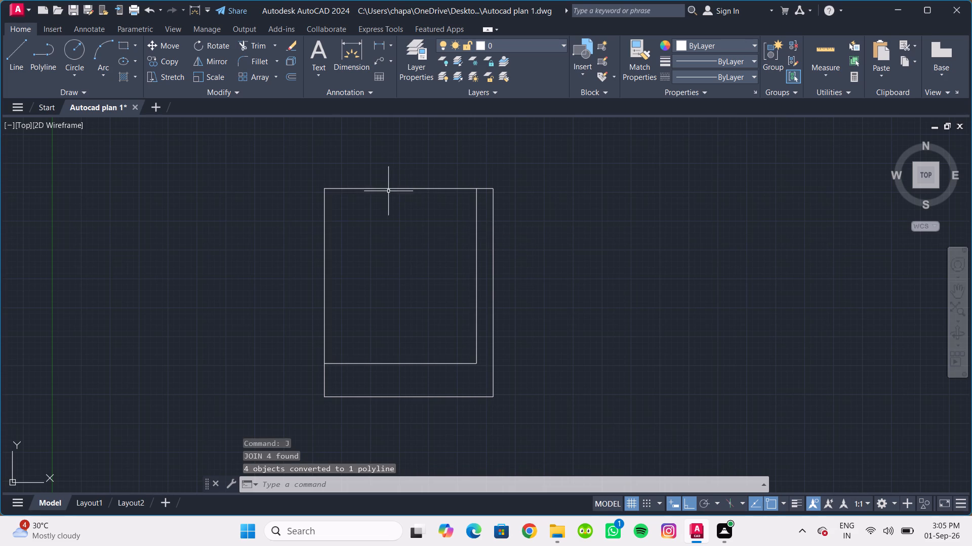
Offset the joined rectangle 9" inward to form the outer wall thickness, then end the Offset command.
left_click(294, 70)
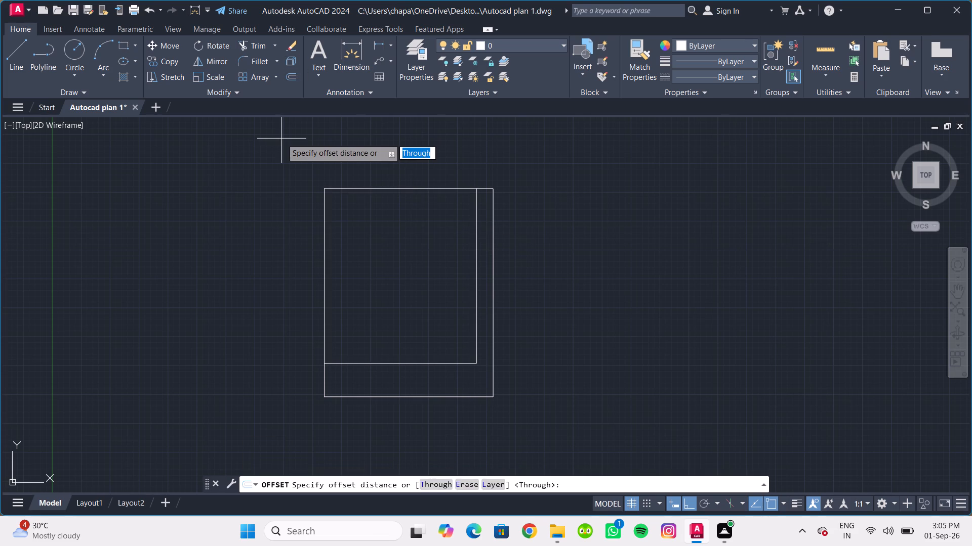
key("9")
key("Return")
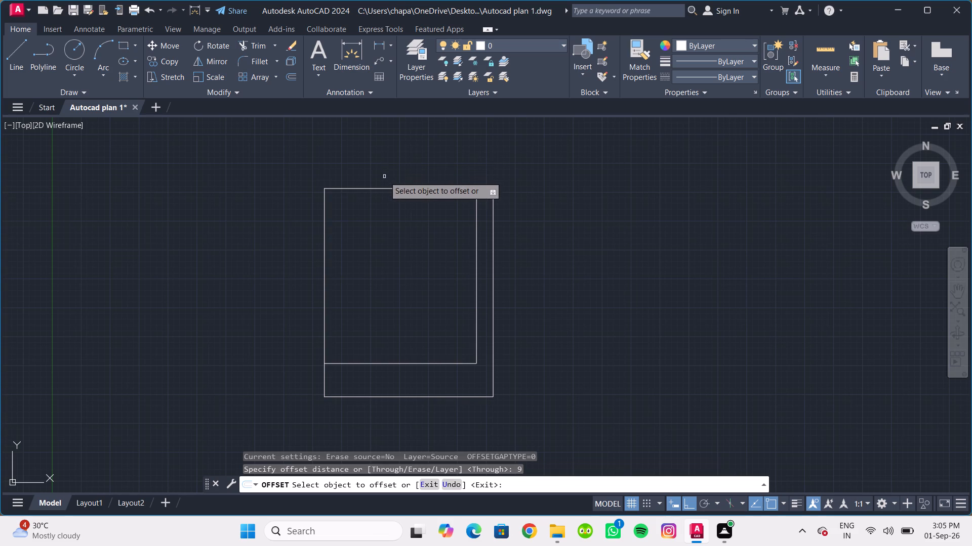
left_click(387, 187)
left_click(391, 228)
scroll(387, 216, "up", 1)
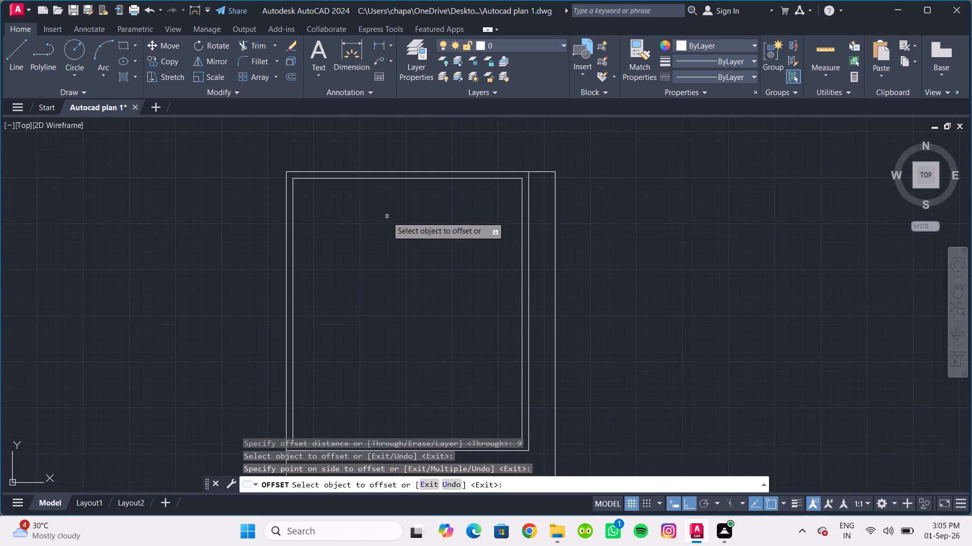
middle_click_drag(341, 188, 327, 148)
scroll(335, 181, "up", 1)
scroll(333, 188, "down", 1)
middle_click_drag(335, 199, 319, 192)
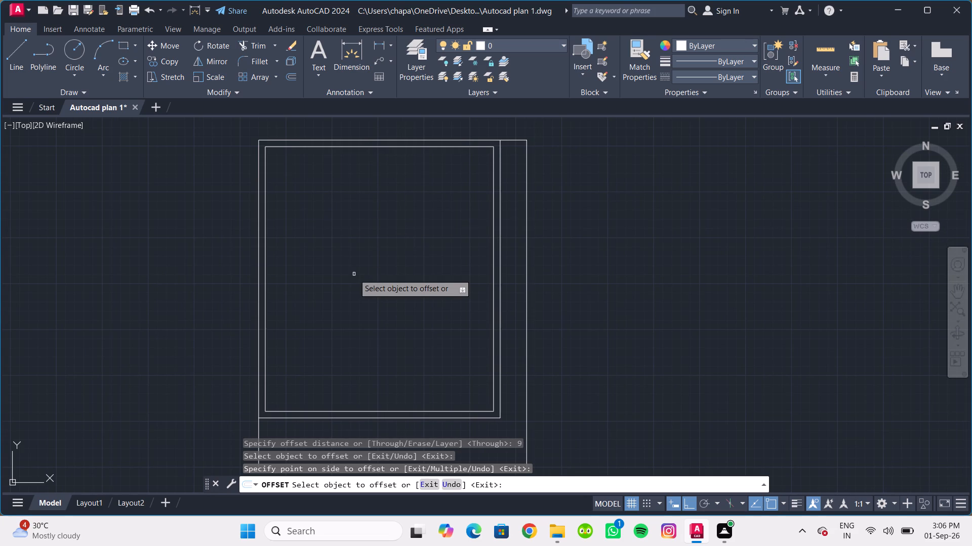
key("Escape")
key("Escape")
Explode the inner offset rectangle into separate lines.
left_click(264, 242)
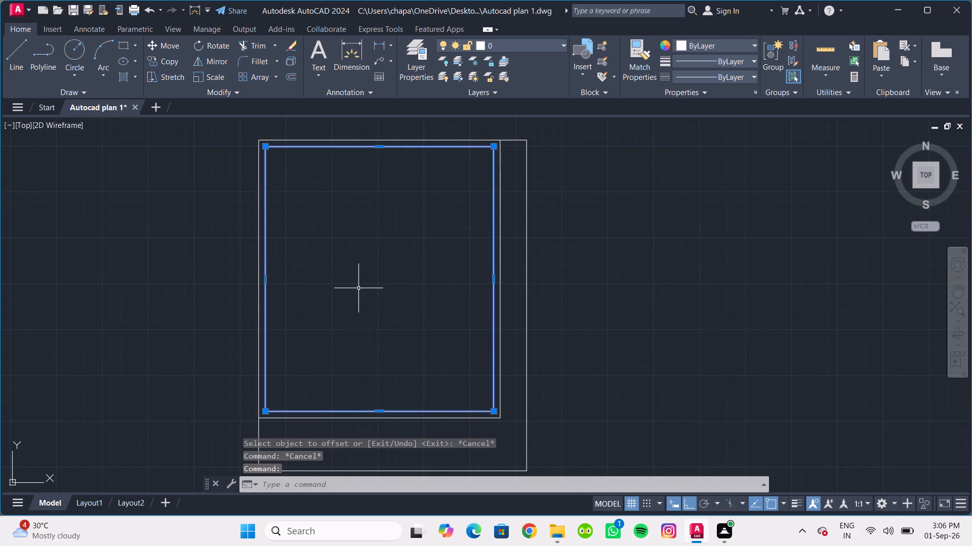
key("x")
key("Return")
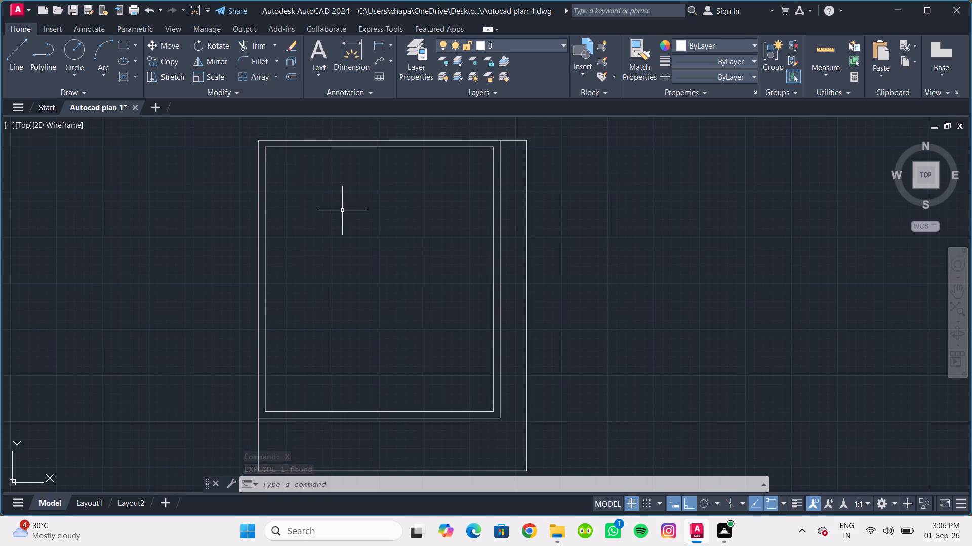
Offset the inner rectangle's top line 4' downward and the new line another 4.5" down to form a horizontal wall.
scroll(343, 211, "up", 1)
middle_click_drag(343, 211, 297, 298)
scroll(344, 269, "down", 1)
middle_click_drag(344, 269, 321, 256)
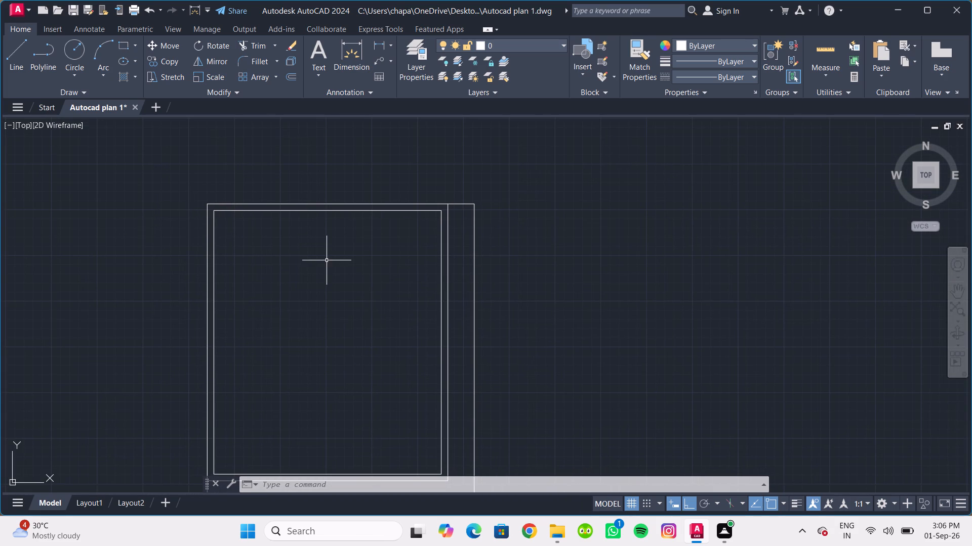
scroll(335, 267, "up", 1)
type("4'")
key("Return")
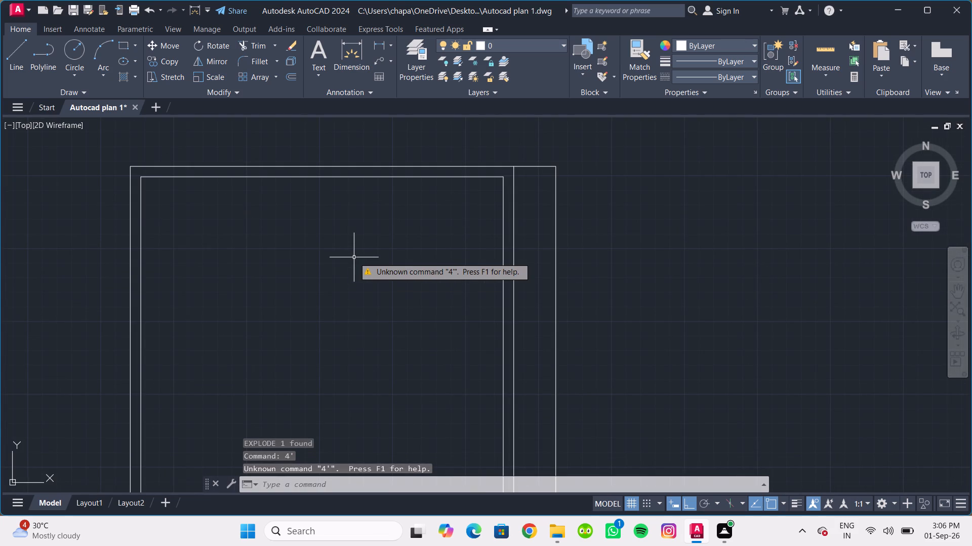
left_click(291, 74)
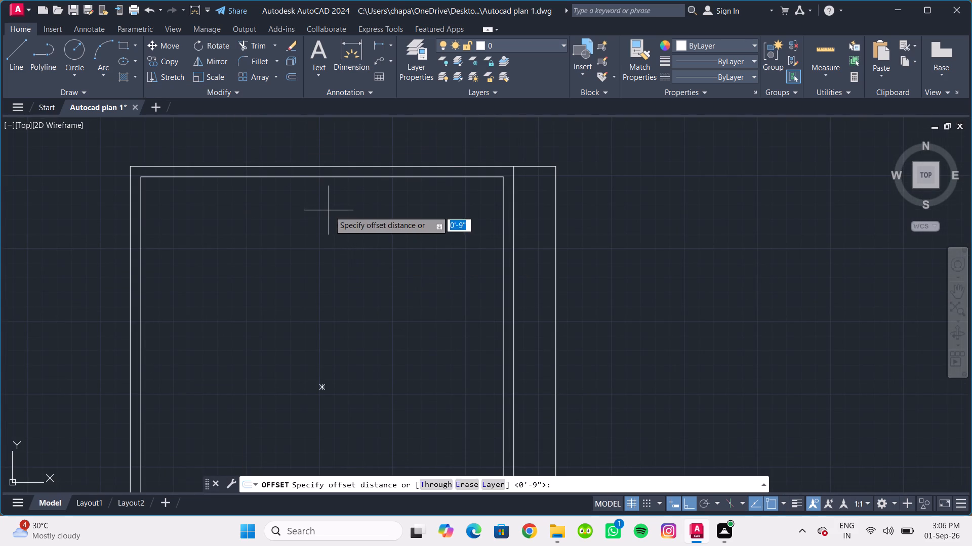
type("4'")
key("Return")
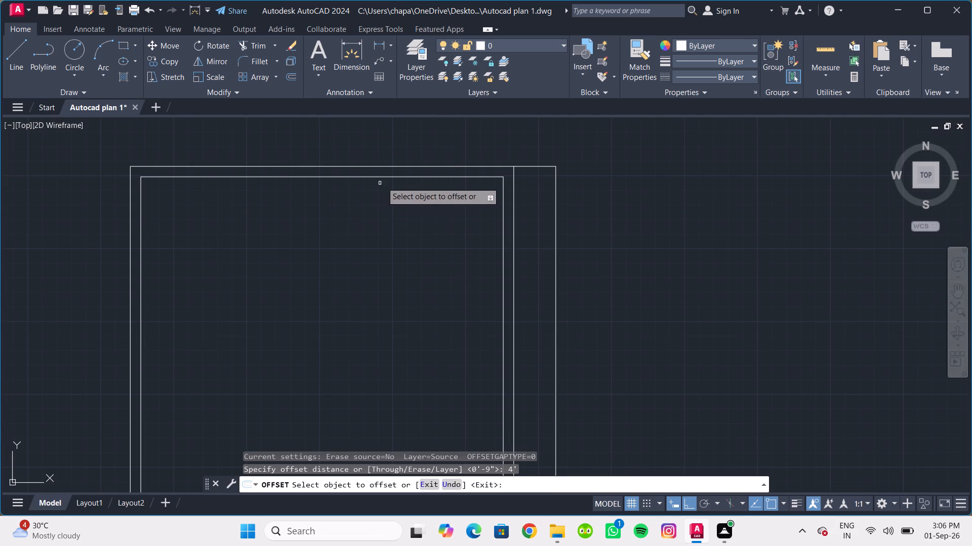
left_click(393, 175)
left_click(385, 234)
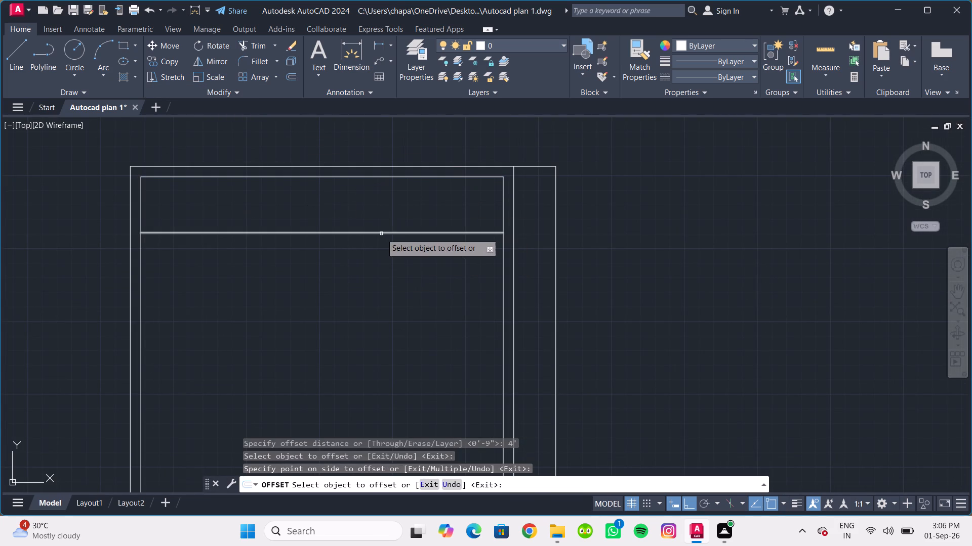
left_click(381, 234)
type("4.5")
key("Return")
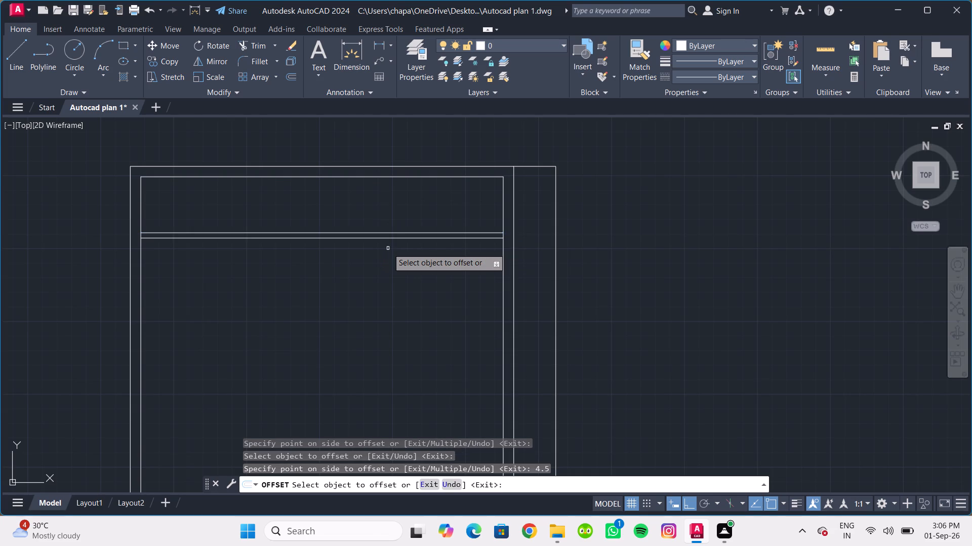
Offset the inner rectangle's right line 7' to the left and the new line another 4.5" left to form a vertical partition.
left_click(503, 207)
type("7'")
key("Return")
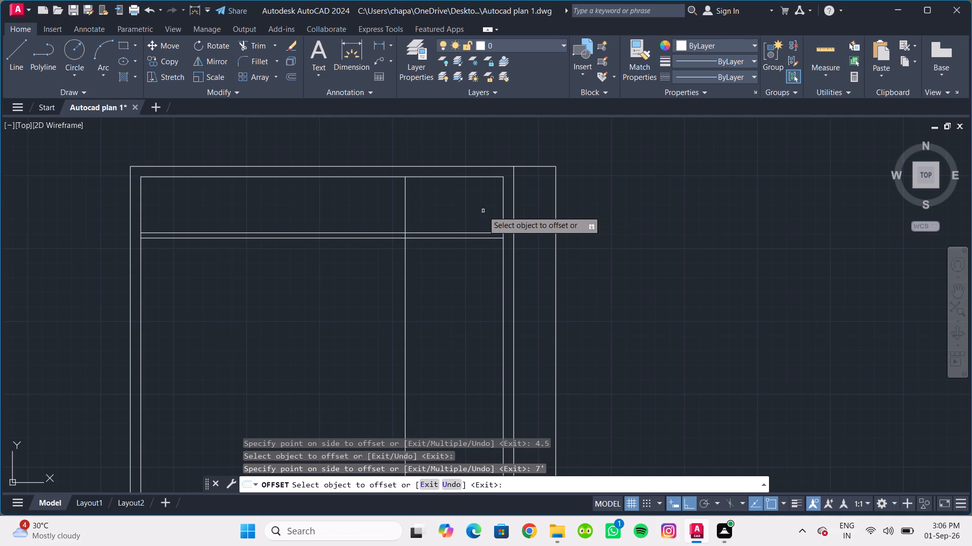
left_click(405, 200)
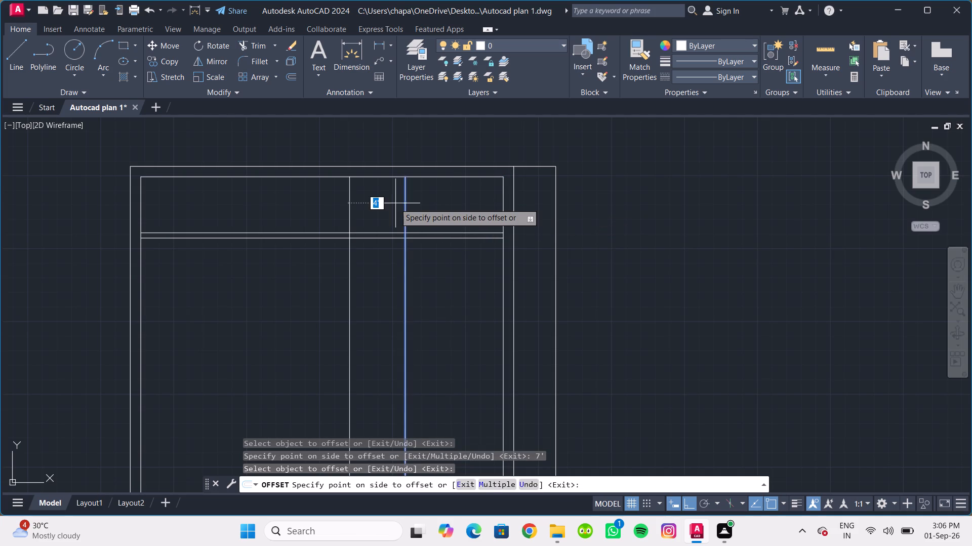
type("4.5")
key("Return")
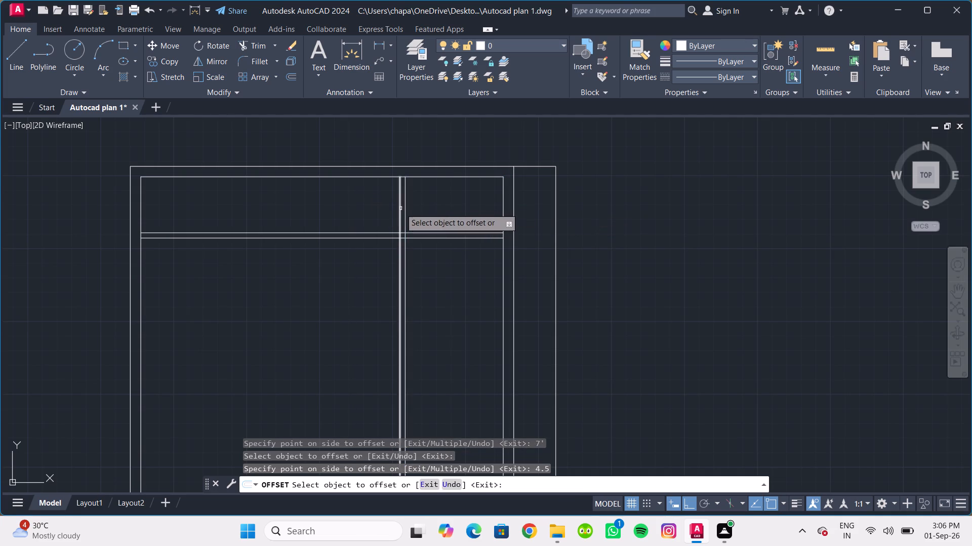
Offset the partition's left line 7' farther left and that line another 4.5" for a second partition, then end the command.
left_click(400, 208)
key("4")
key("BackSpace")
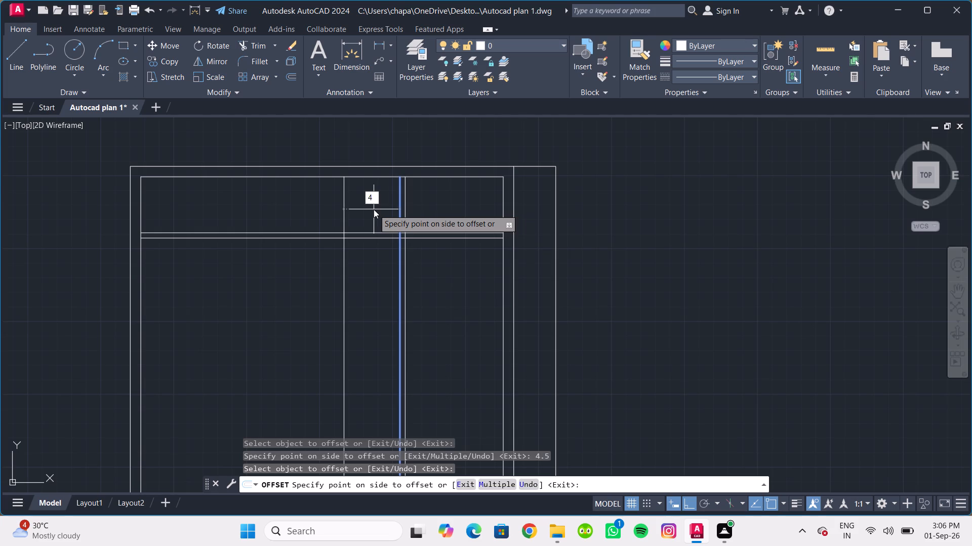
type("7'")
key("Return")
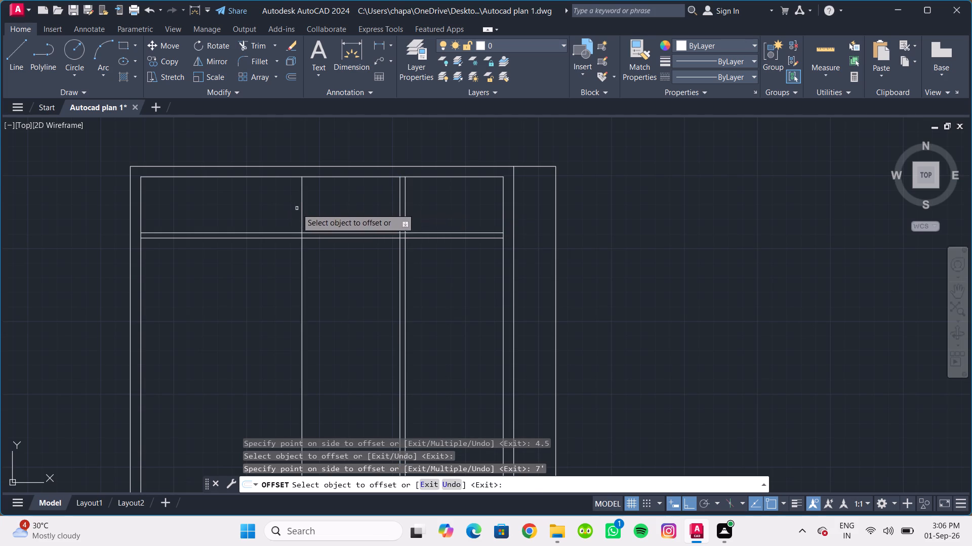
left_click(300, 213)
type("4.5")
key("Return")
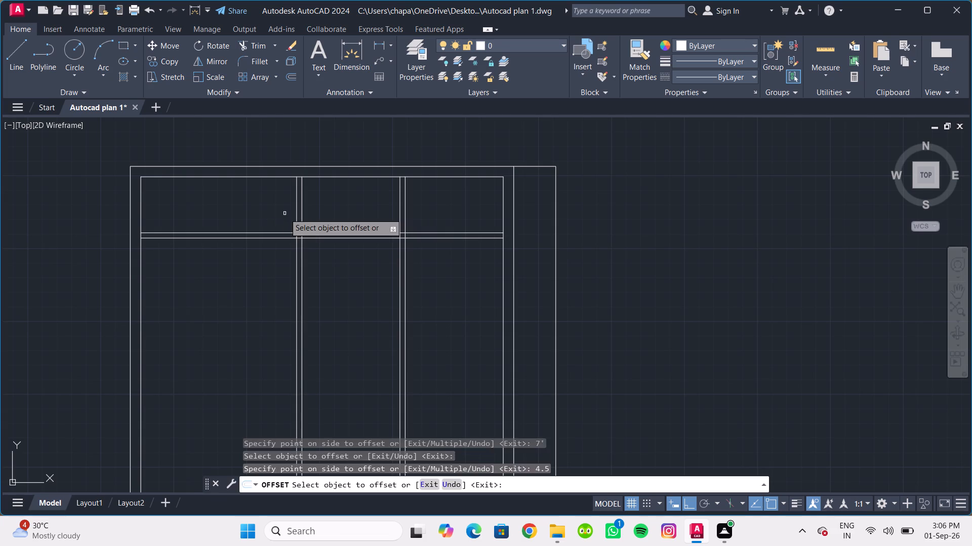
key("Escape")
key("Escape")
key("Escape")
Trim the horizontal wall lines left of the second partition and both partitions' lines below the horizontal wall.
type("tr")
key("Return")
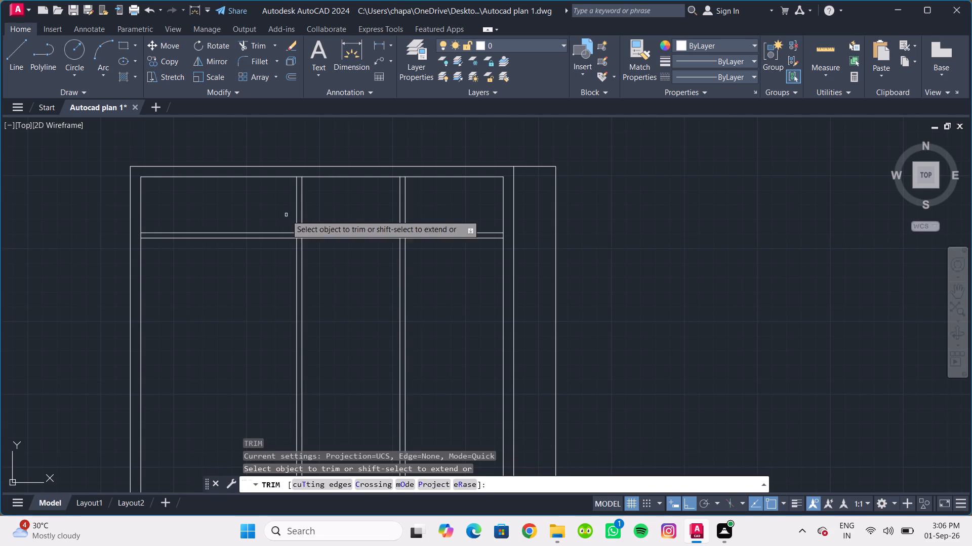
left_click_drag(277, 253, 265, 214)
left_click_drag(253, 289, 430, 294)
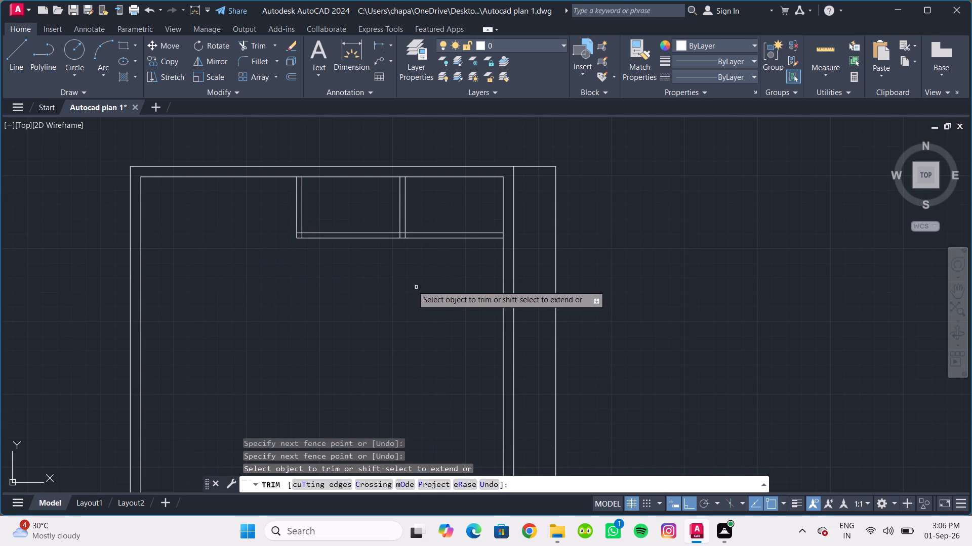
Trim the overlapping lines inside the wall at the rooms' bottom-left corner and at the middle partition's lower junction.
middle_click_drag(338, 281, 336, 360)
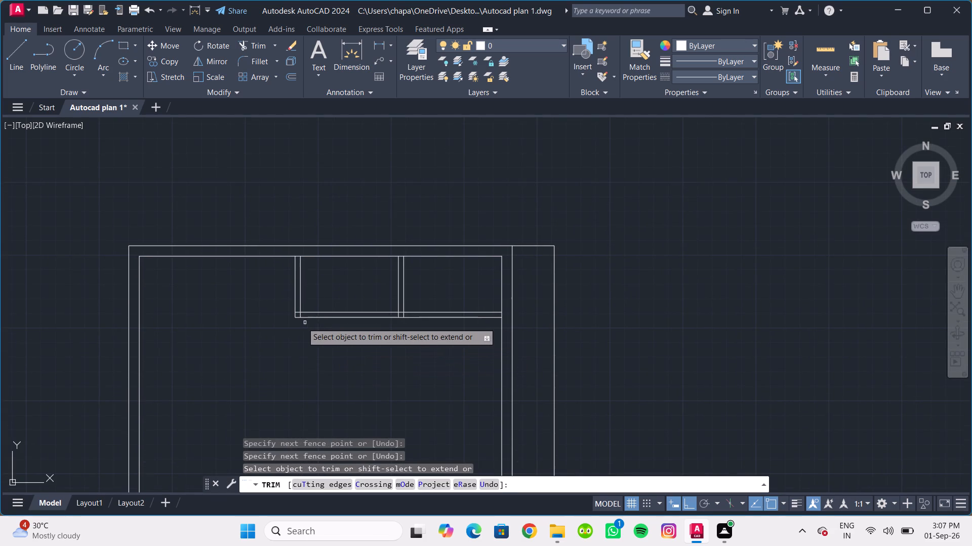
scroll(302, 323, "up", 3)
left_click_drag(276, 266, 279, 293)
left_click_drag(279, 293, 289, 296)
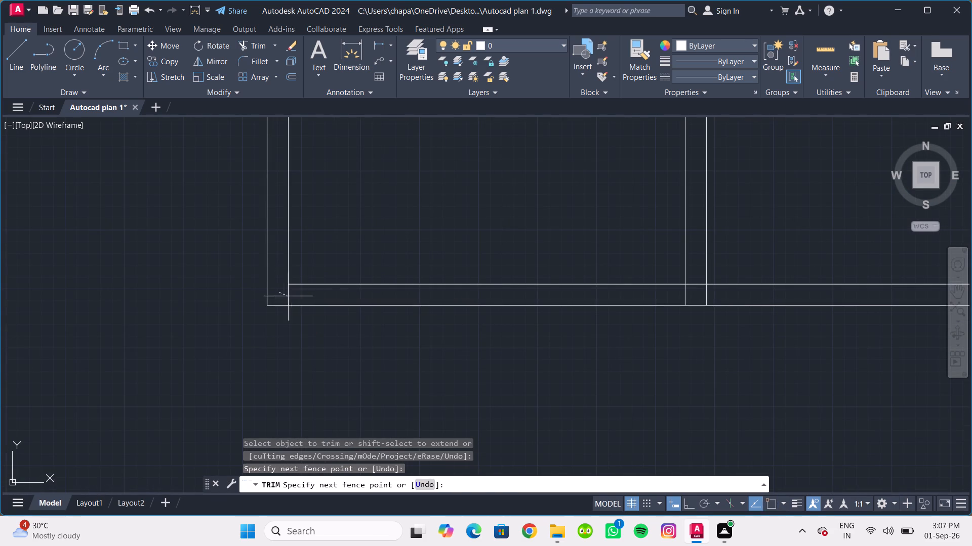
left_click_drag(289, 296, 308, 298)
scroll(618, 300, "down", 1)
scroll(676, 291, "up", 3)
left_click_drag(587, 305, 605, 306)
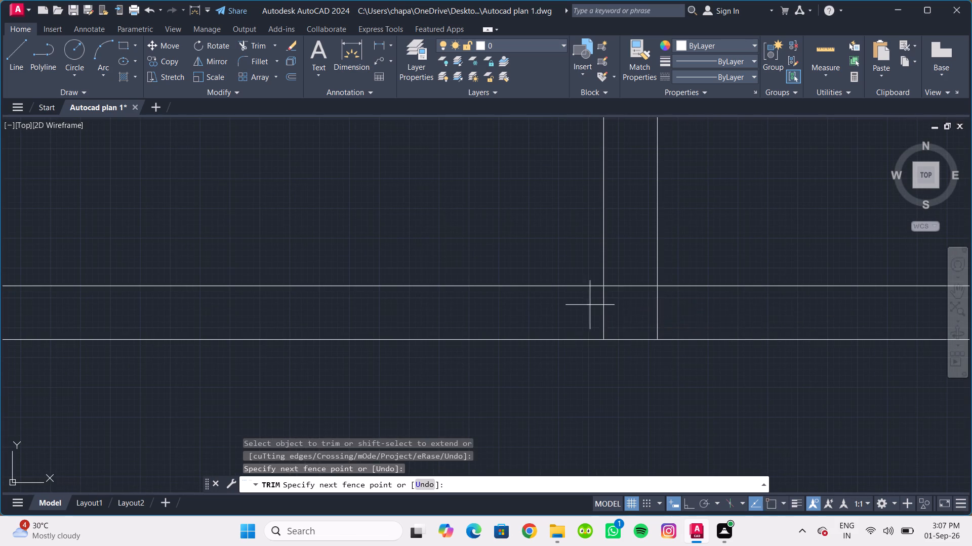
left_click_drag(605, 306, 665, 308)
left_click_drag(632, 308, 630, 276)
scroll(639, 304, "down", 4)
middle_click_drag(649, 342, 445, 316)
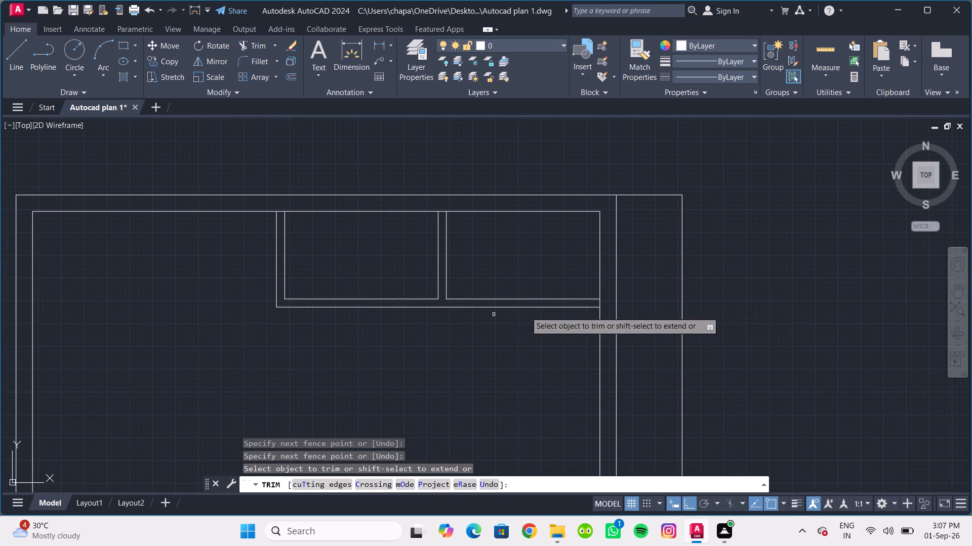
Trim the inner right wall line between the two lines of the horizontal wall to open their junction.
scroll(603, 315, "up", 1)
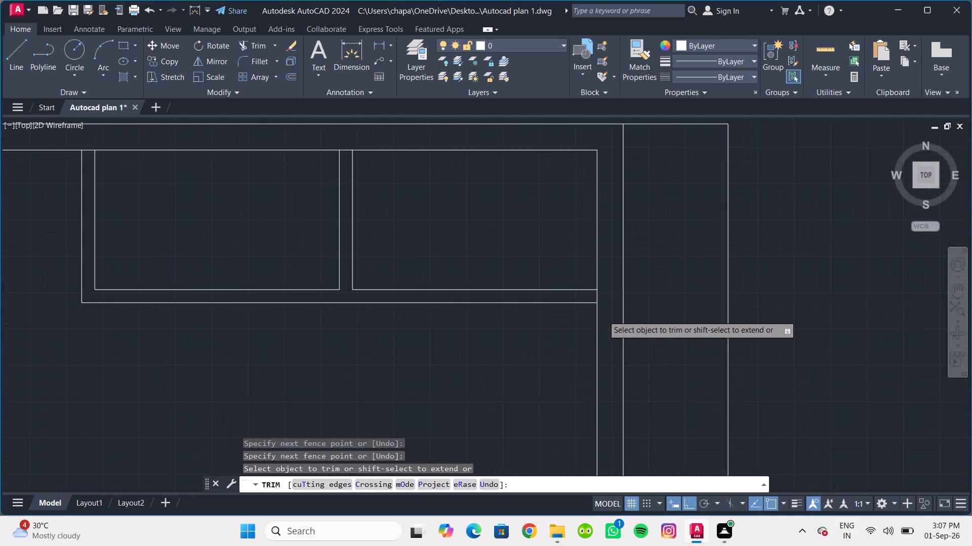
scroll(603, 315, "up", 2)
left_click_drag(573, 276, 601, 276)
scroll(423, 333, "down", 3)
Trim the inner top wall line between the two lines of each partition to open both upper junctions, and end the command.
middle_click_drag(424, 334, 479, 353)
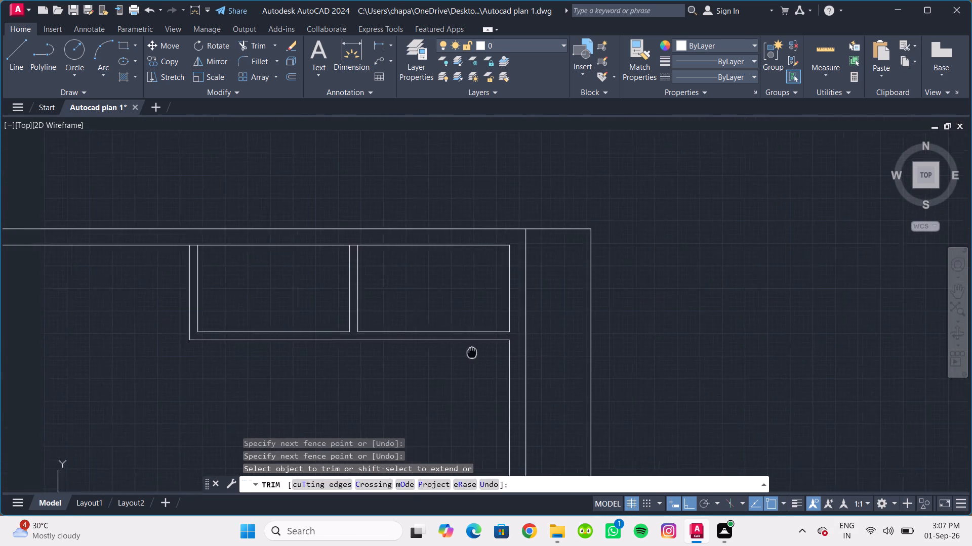
middle_click_drag(479, 353, 507, 372)
scroll(383, 275, "up", 2)
middle_click_drag(310, 258, 316, 260)
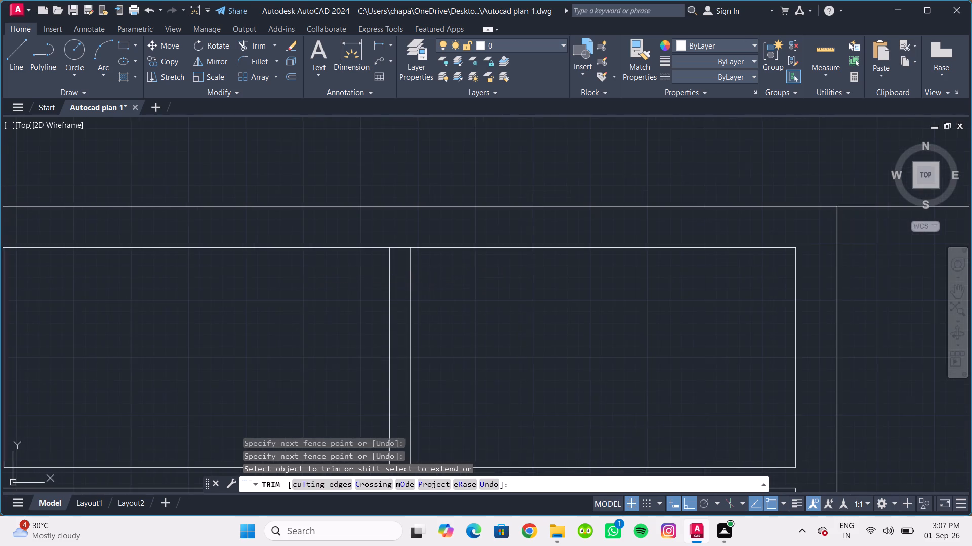
middle_click_drag(316, 260, 632, 275)
left_click(315, 268)
left_click(315, 259)
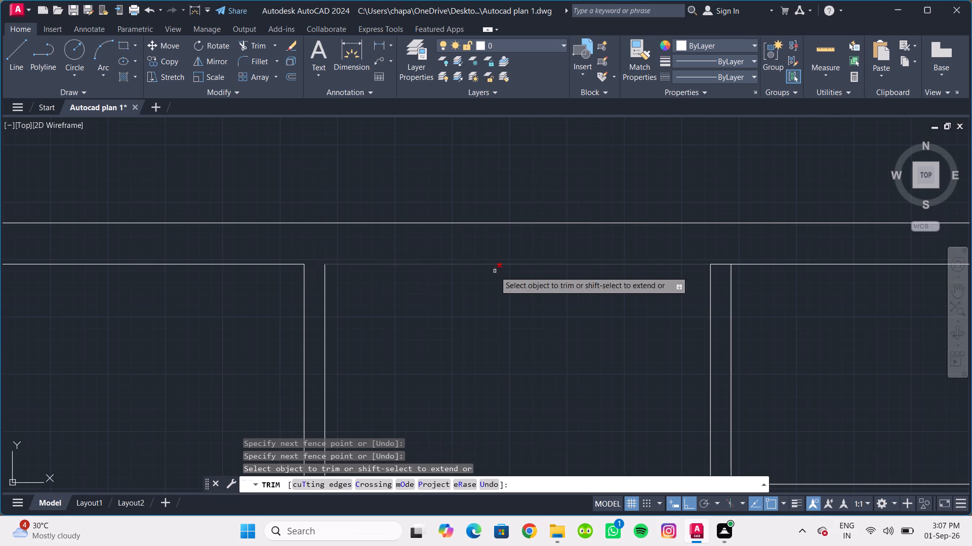
left_click(717, 264)
scroll(722, 255, "down", 1)
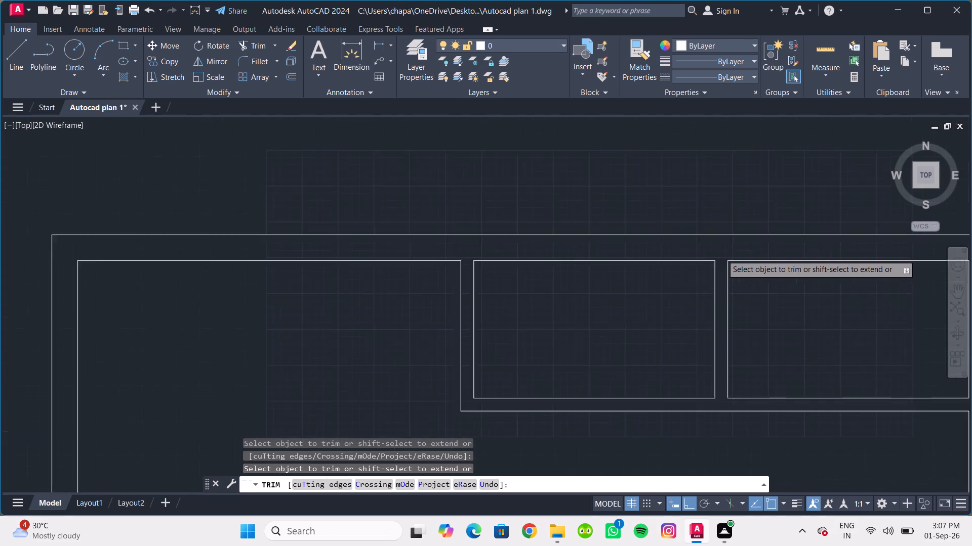
scroll(722, 255, "down", 2)
middle_click_drag(779, 294, 722, 263)
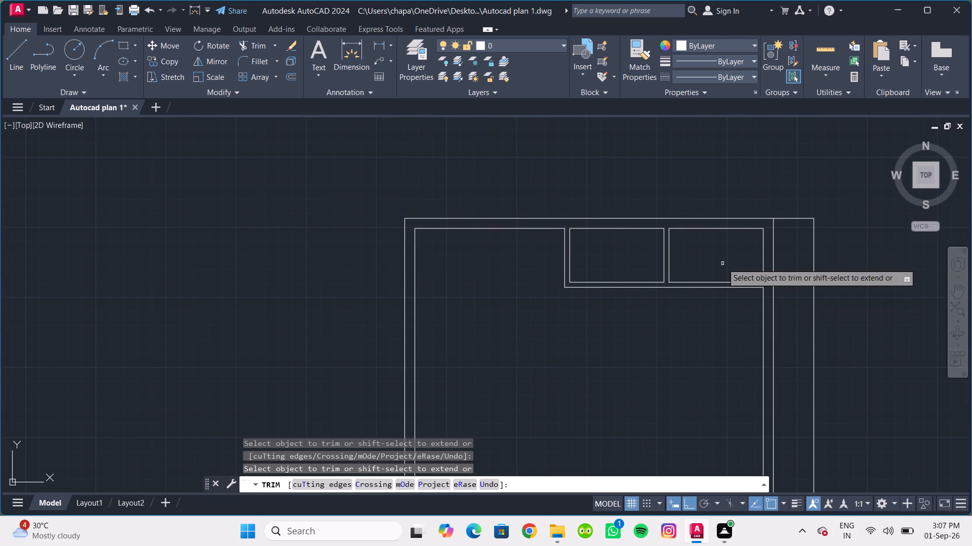
key("Escape")
key("Escape")
key("Escape")
Offset the lower line of the horizontal wall below the two small rooms 12'2.5" downward.
scroll(710, 340, "down", 1)
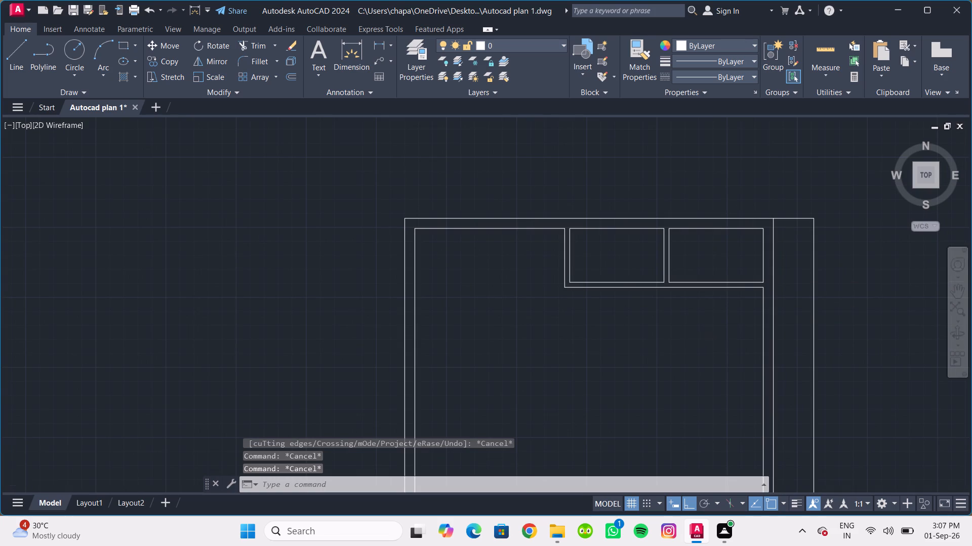
middle_click_drag(703, 352, 667, 334)
scroll(666, 347, "up", 1)
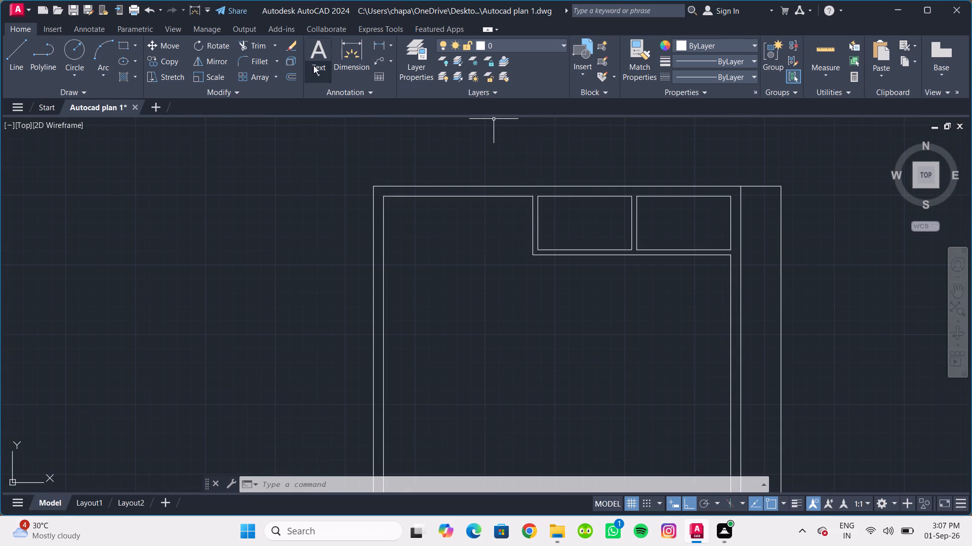
left_click(292, 74)
type("121'1")
key("BackSpace")
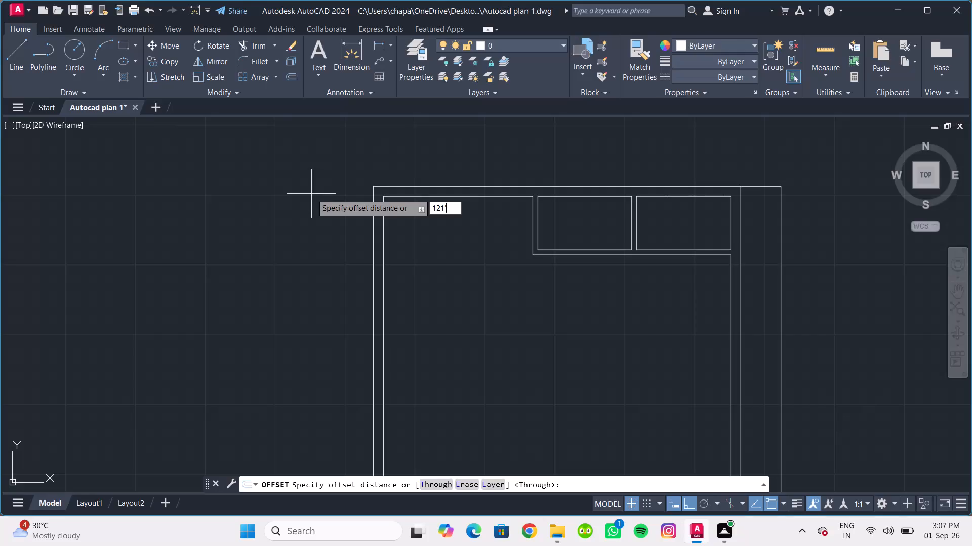
key("BackSpace")
key("BackSpace")
key("shift+quotedbl")
key("BackSpace")
key("apostrophe")
type("2.5\"")
key("Return")
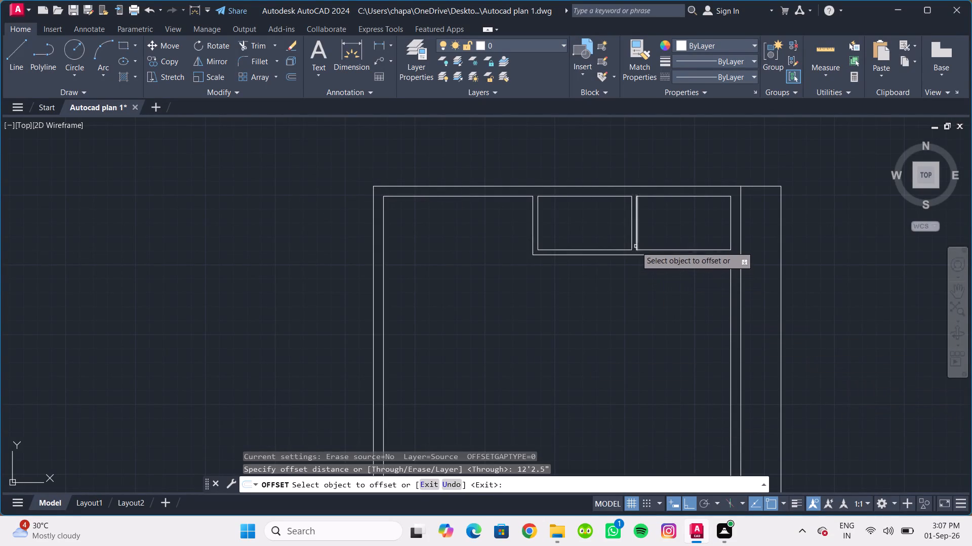
left_click(634, 254)
left_click(641, 291)
Offset the inner right wall line 14'4.5" to the left and that line another 4.5" left for a vertical partition.
scroll(639, 297, "down", 2)
middle_click_drag(638, 298, 612, 266)
scroll(599, 287, "up", 1)
left_click(672, 279)
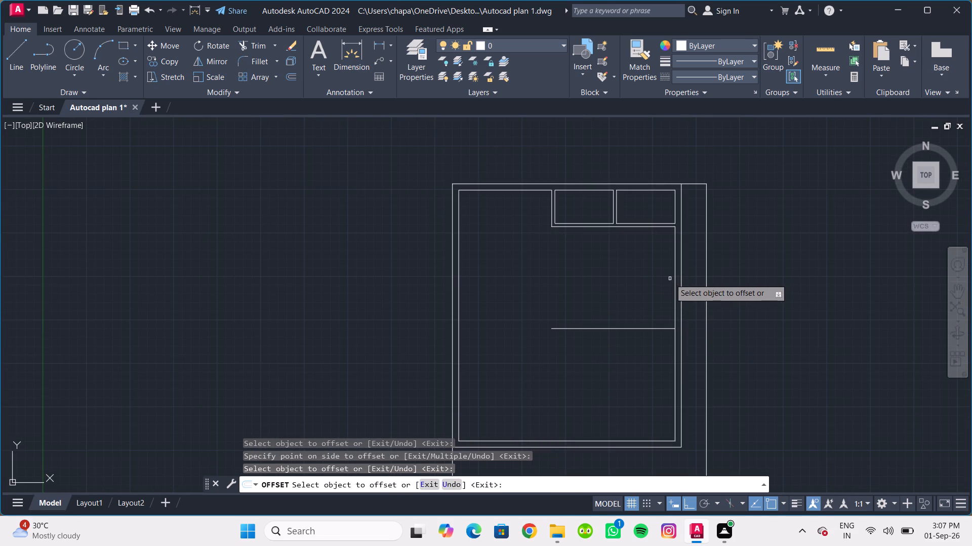
left_click(674, 288)
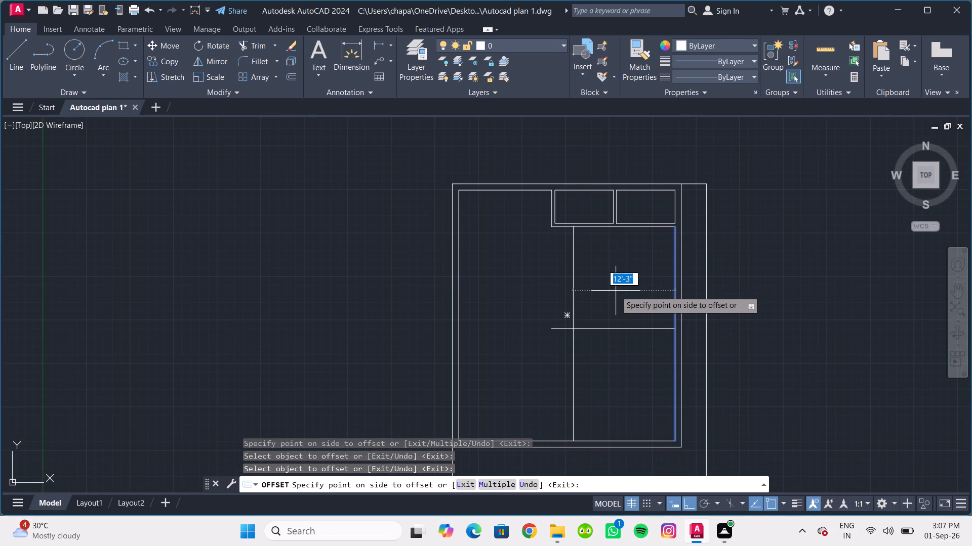
type("14'")
type("4.5")
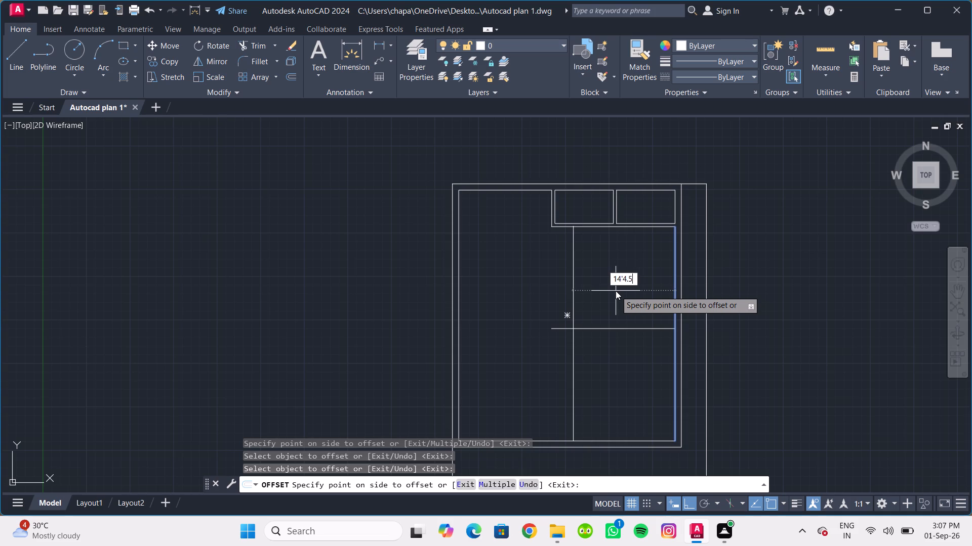
key("shift+quotedbl")
key("Return")
scroll(593, 280, "up", 1)
left_click(531, 245)
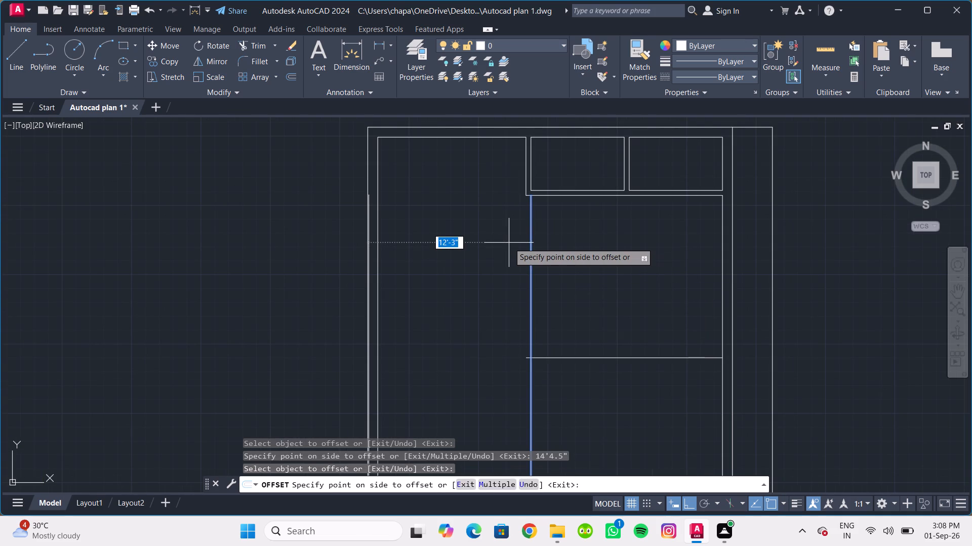
type("4.5")
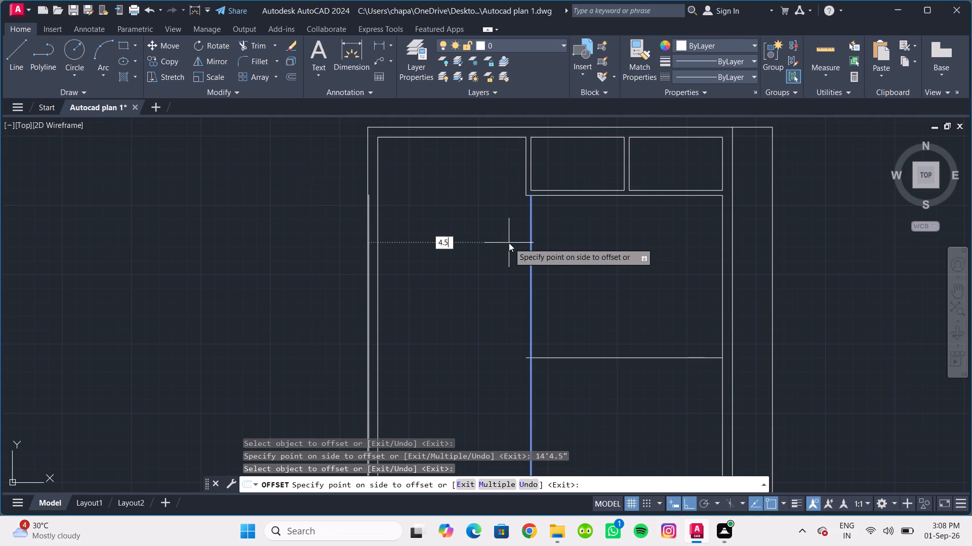
key("Return")
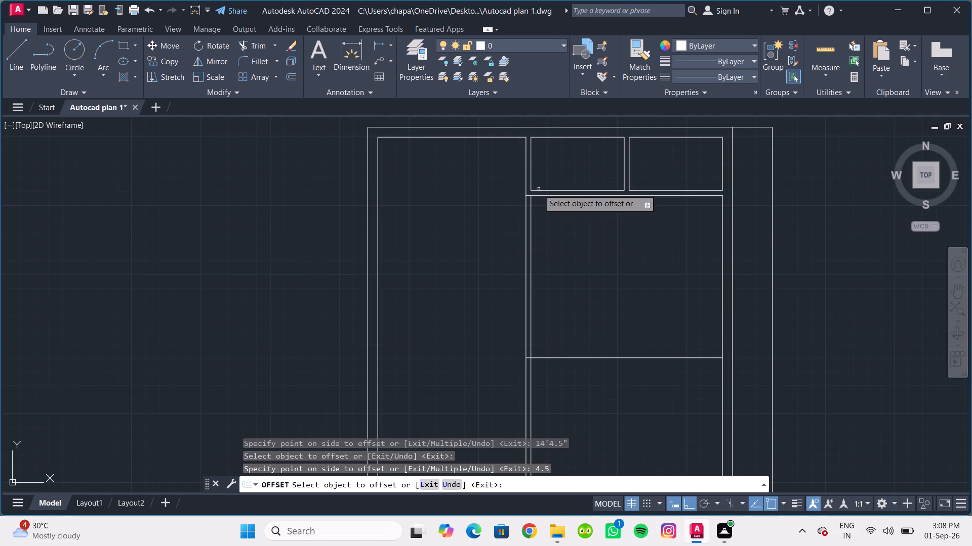
Offset the new horizontal line 4.5" downward to give the lower horizontal wall its thickness.
scroll(539, 189, "up", 4)
scroll(532, 254, "down", 7)
middle_click_drag(541, 301, 509, 282)
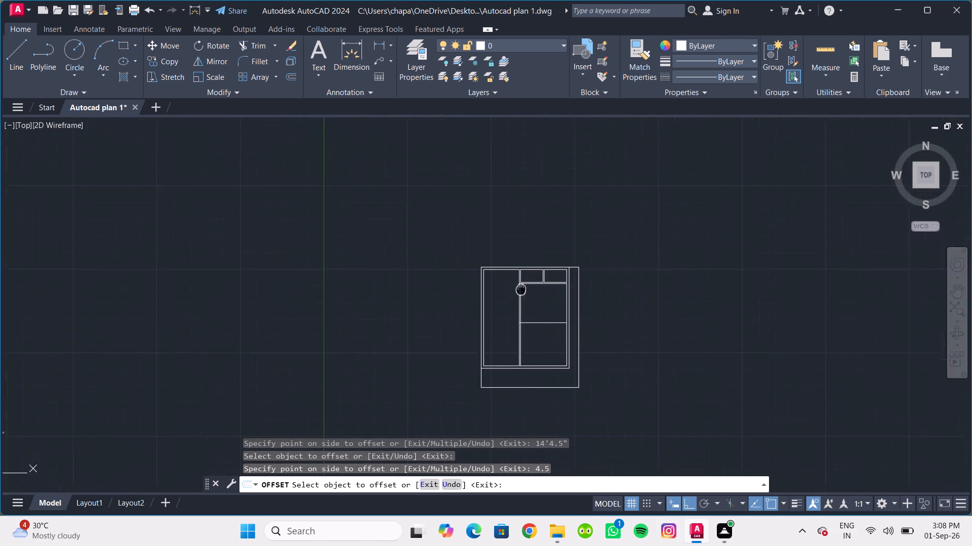
middle_click_drag(509, 282, 502, 251)
scroll(513, 257, "up", 1)
scroll(514, 317, "up", 1)
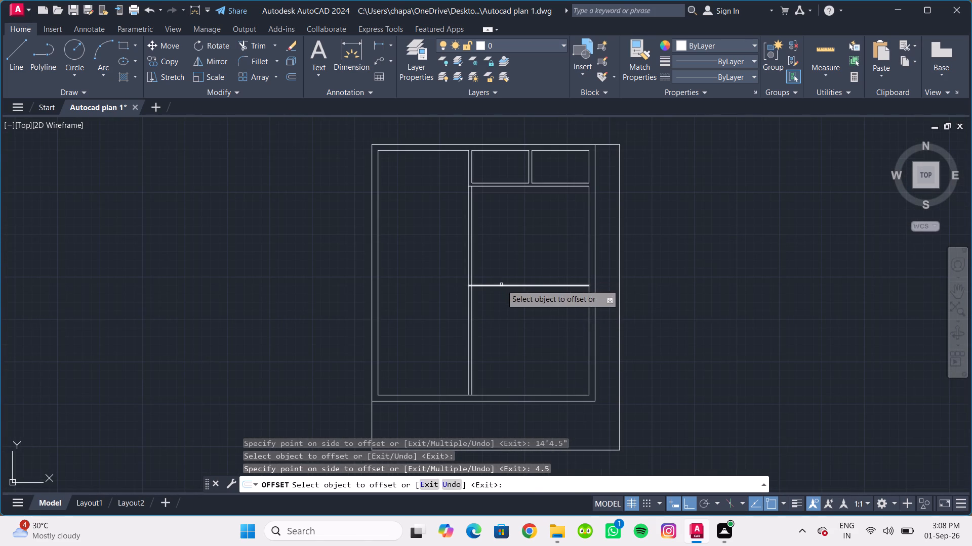
left_click(501, 285)
type("4.5")
key("Return")
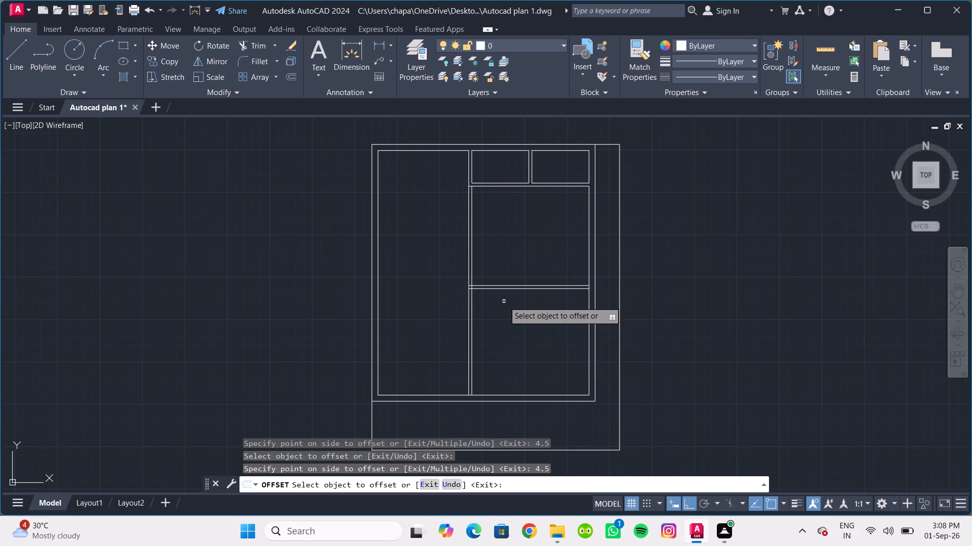
Trim the vertical partition's lines below the lower horizontal wall and the overlapping lines inside their corner.
key("Escape")
key("Escape")
type("tr")
key("Return")
left_click_drag(501, 309, 449, 299)
scroll(474, 292, "up", 3)
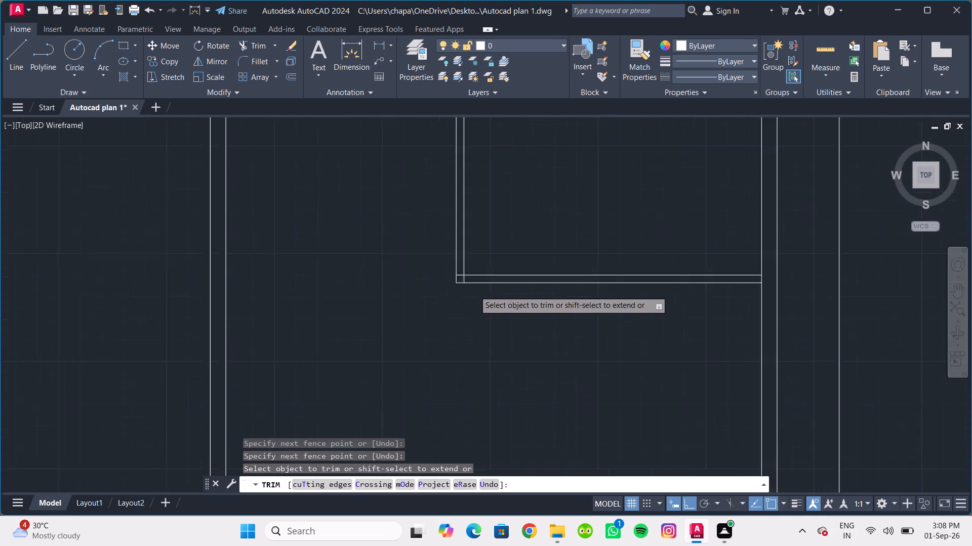
scroll(474, 291, "up", 2)
left_click_drag(441, 243, 411, 237)
left_click_drag(411, 237, 411, 207)
Trim the upper horizontal wall's lower line between the vertical partition's two lines to open their junction.
scroll(508, 165, "down", 3)
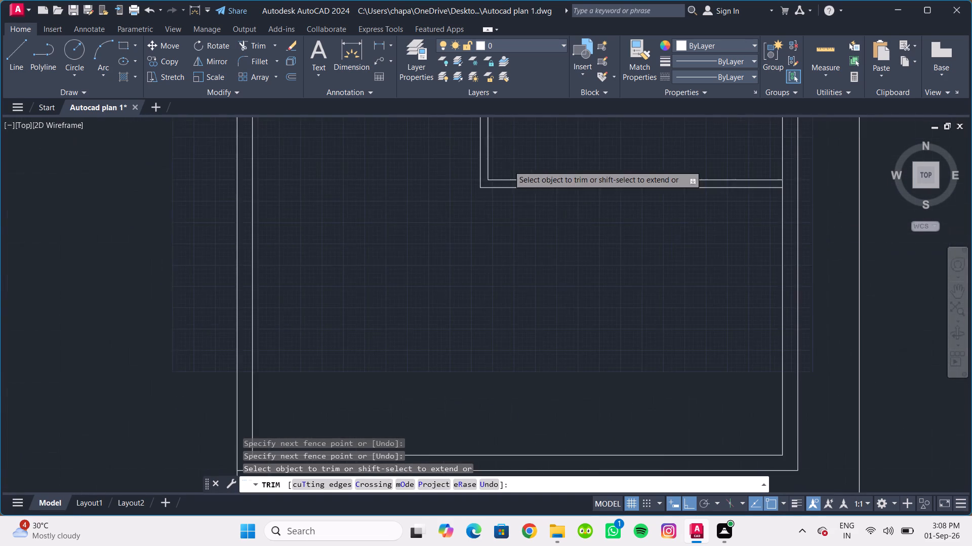
middle_click_drag(508, 165, 490, 351)
scroll(512, 222, "down", 2)
scroll(496, 184, "up", 2)
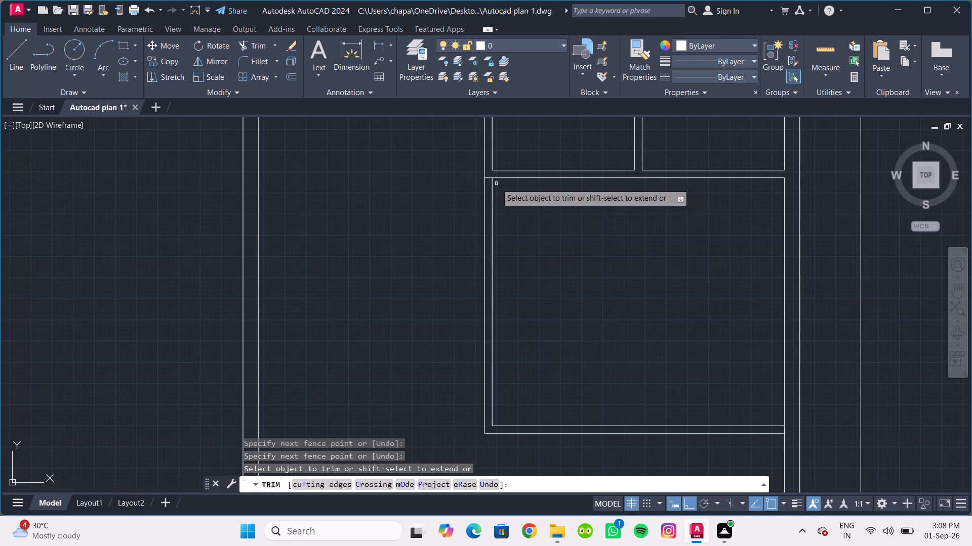
scroll(492, 185, "up", 2)
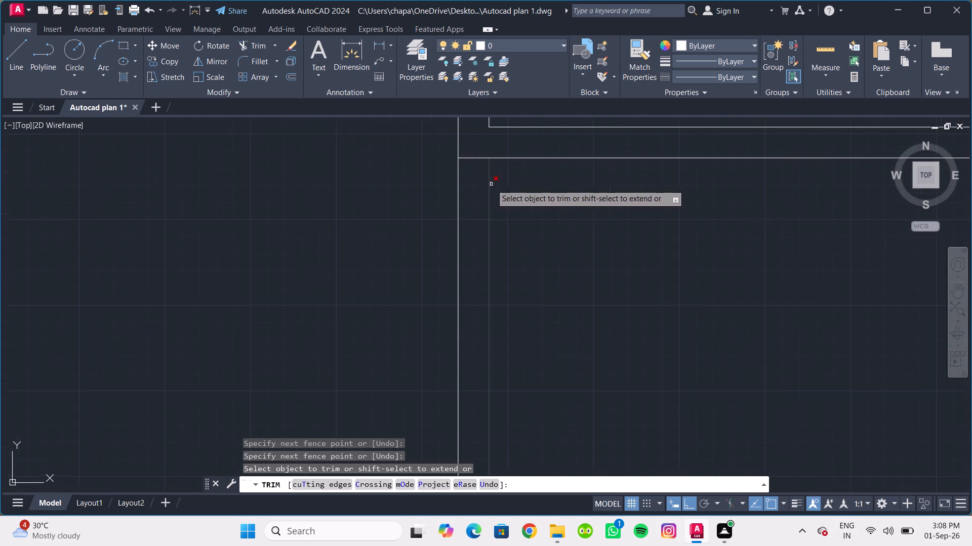
scroll(491, 184, "up", 2)
left_click_drag(469, 165, 467, 133)
Trim the inner right wall line between the two lines of the lower horizontal wall, and end the command.
scroll(440, 178, "down", 4)
scroll(384, 209, "down", 2)
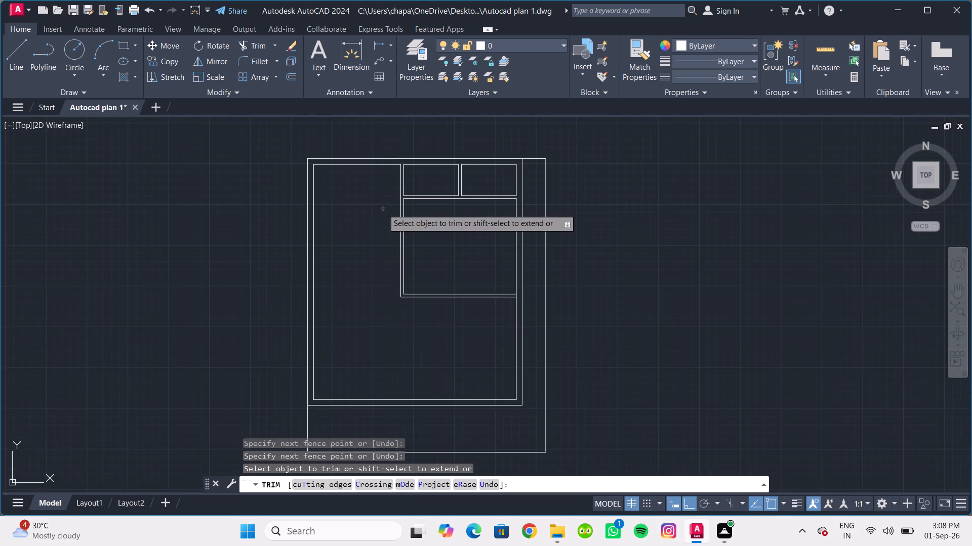
middle_click_drag(381, 209, 355, 196)
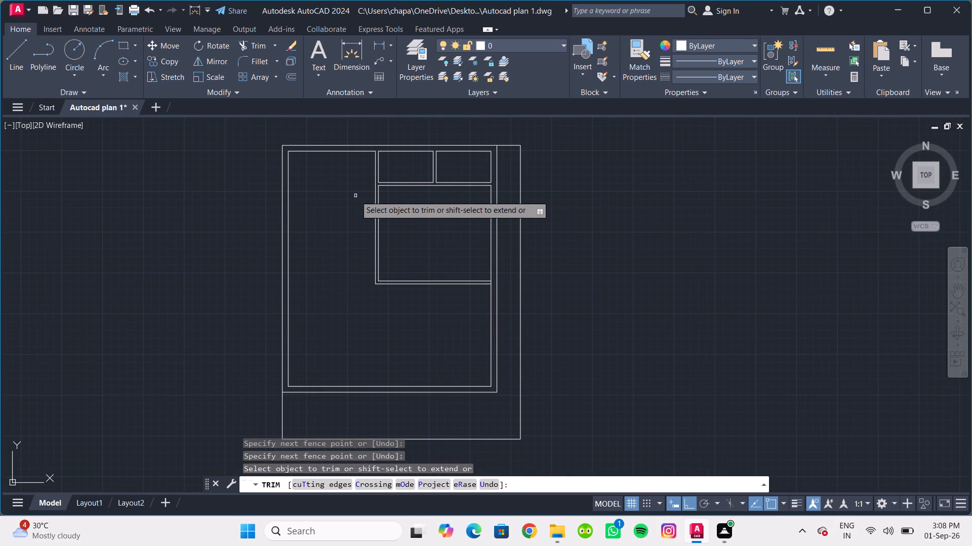
scroll(513, 298, "up", 3)
scroll(419, 246, "up", 2)
left_click_drag(420, 224, 427, 225)
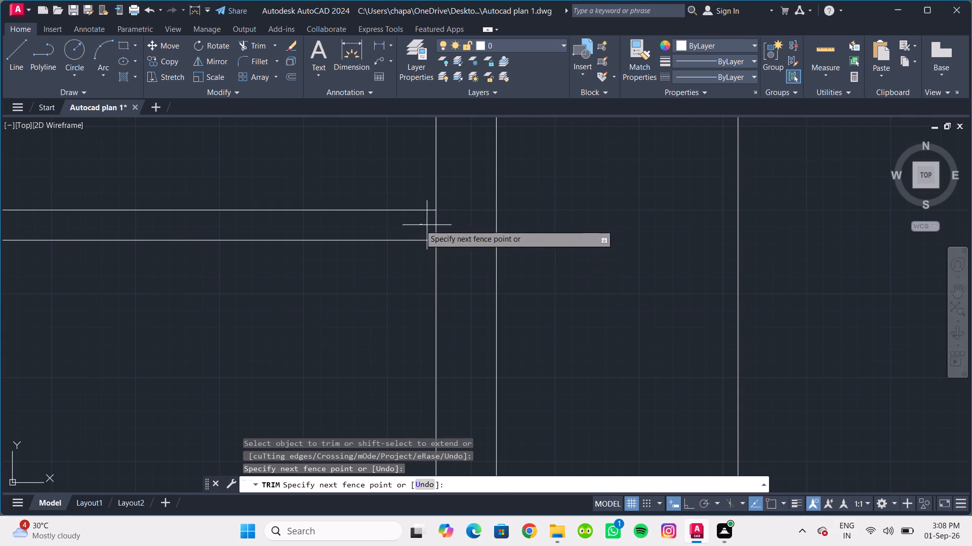
left_click_drag(427, 225, 440, 226)
scroll(443, 231, "down", 4)
scroll(361, 277, "down", 1)
middle_click_drag(361, 277, 400, 297)
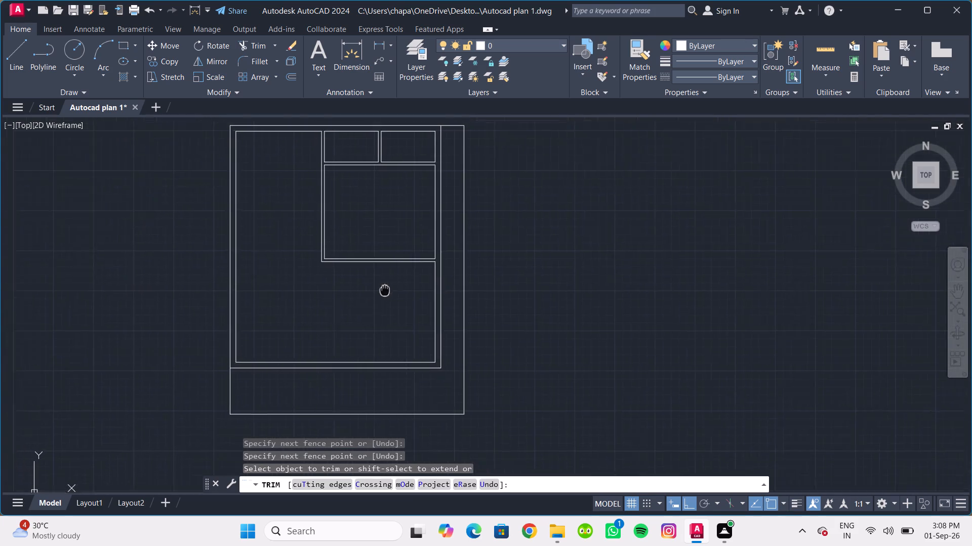
middle_click_drag(400, 297, 435, 302)
key("Escape")
key("Escape")
key("Escape")
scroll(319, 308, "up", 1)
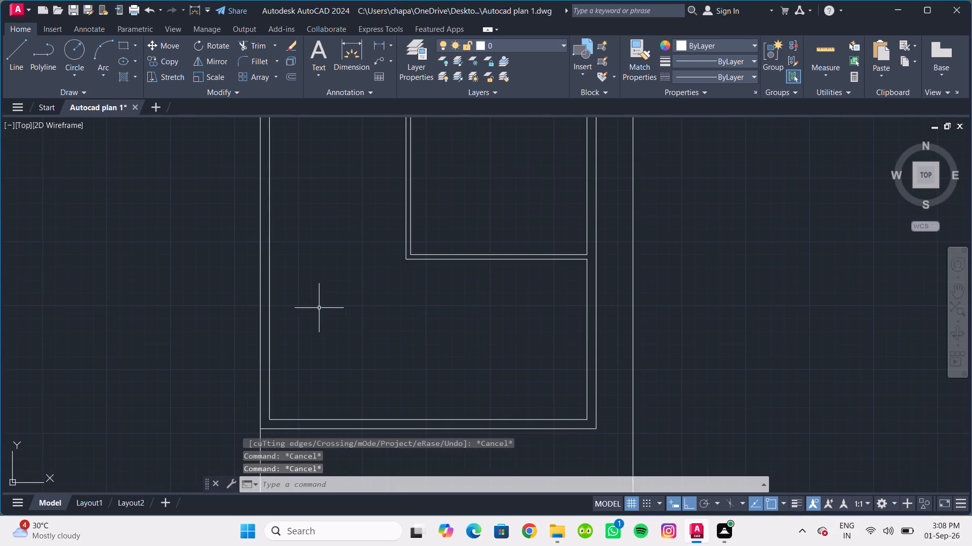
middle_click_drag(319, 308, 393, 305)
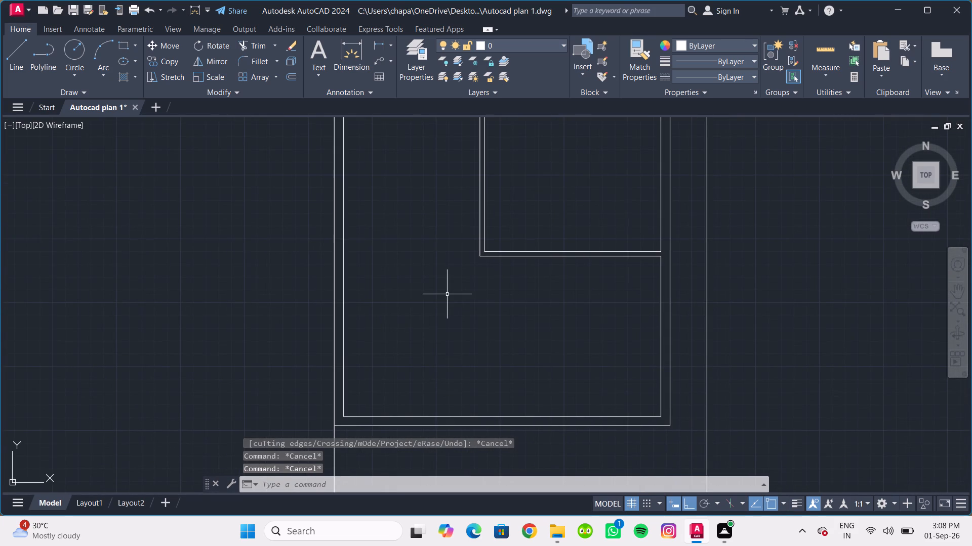
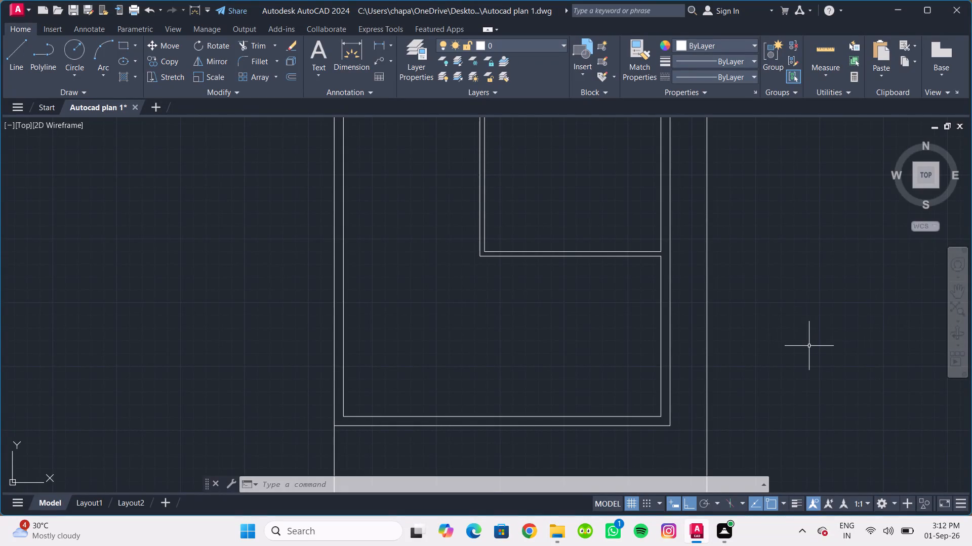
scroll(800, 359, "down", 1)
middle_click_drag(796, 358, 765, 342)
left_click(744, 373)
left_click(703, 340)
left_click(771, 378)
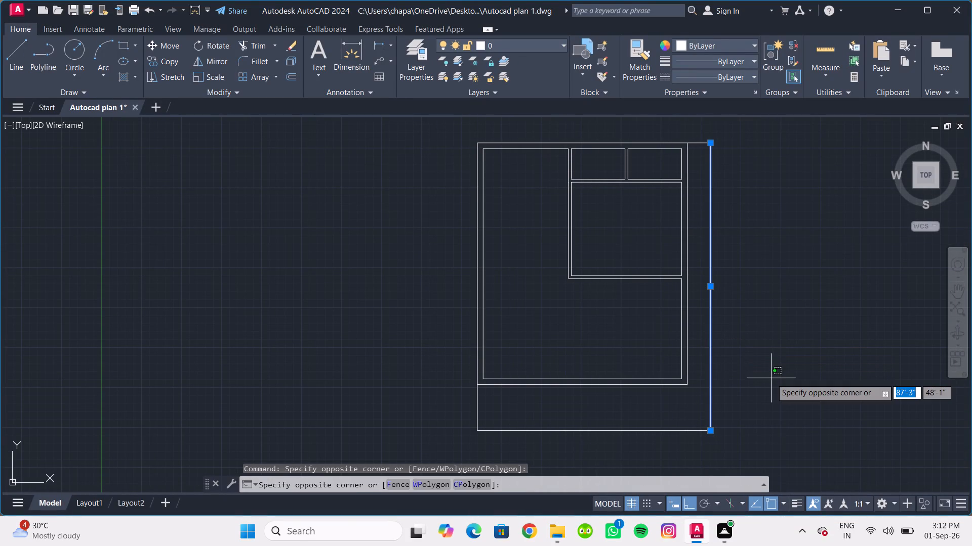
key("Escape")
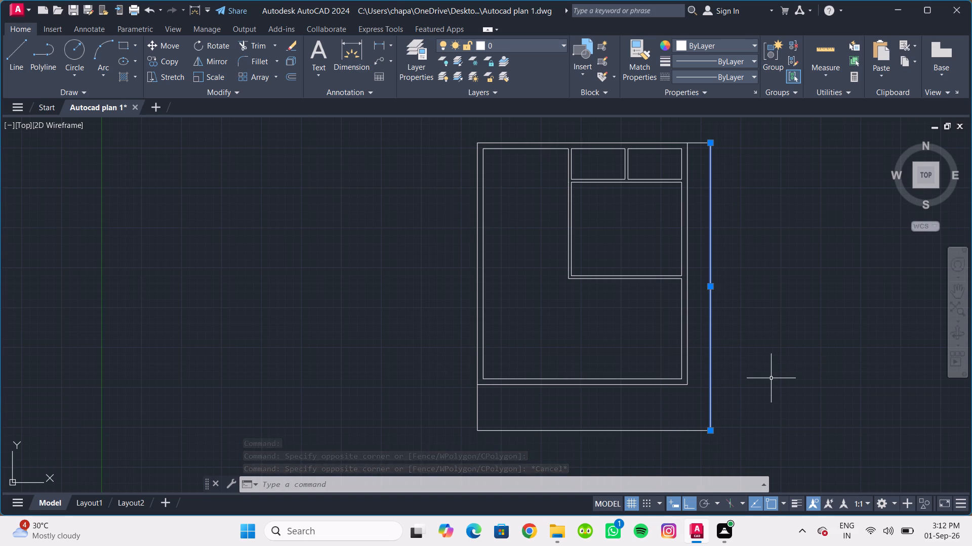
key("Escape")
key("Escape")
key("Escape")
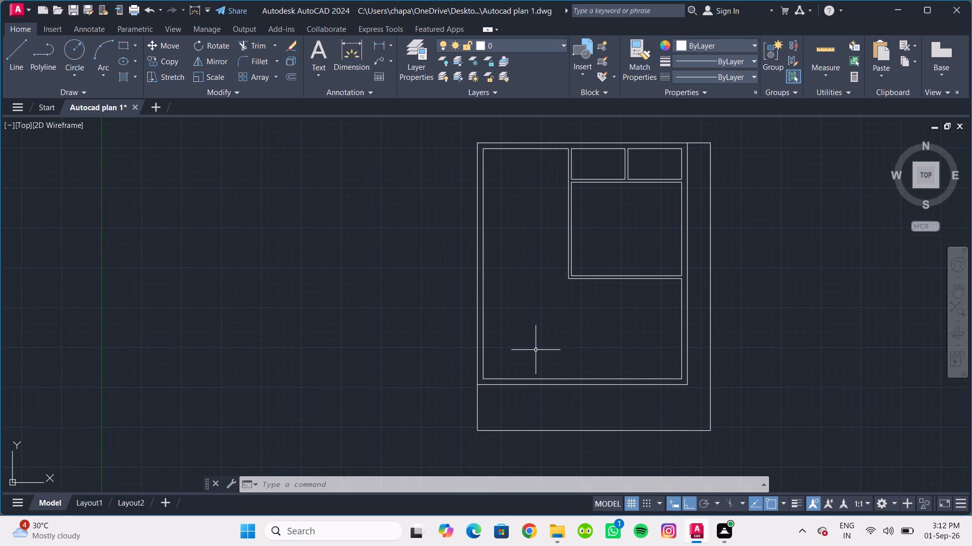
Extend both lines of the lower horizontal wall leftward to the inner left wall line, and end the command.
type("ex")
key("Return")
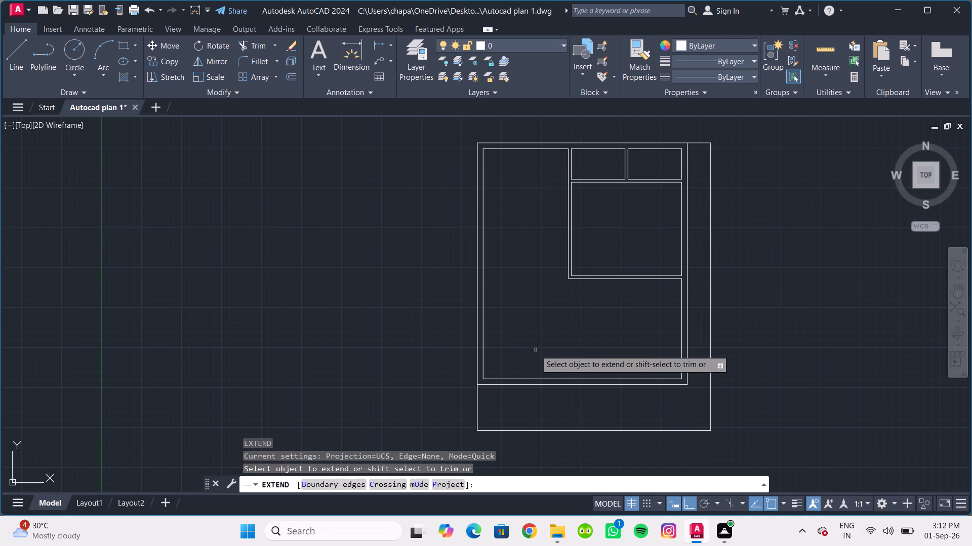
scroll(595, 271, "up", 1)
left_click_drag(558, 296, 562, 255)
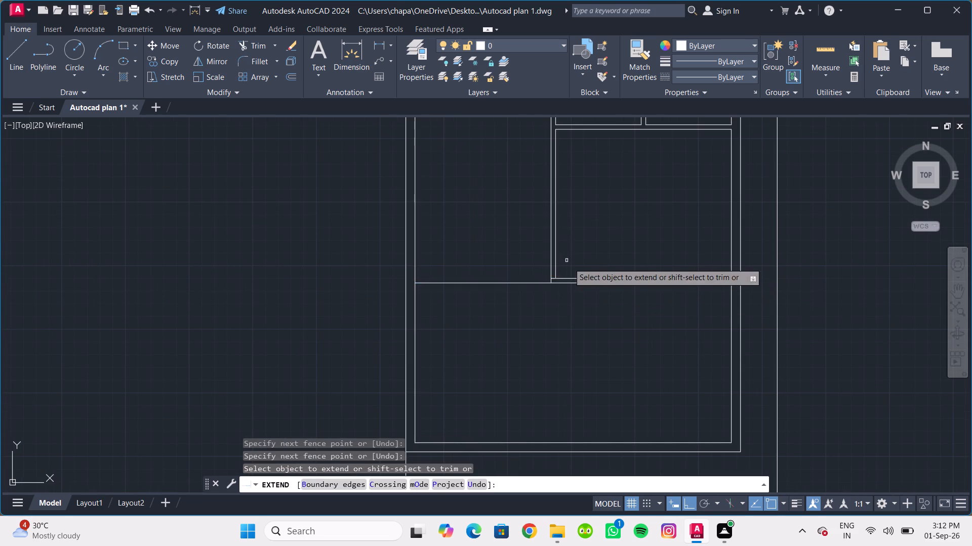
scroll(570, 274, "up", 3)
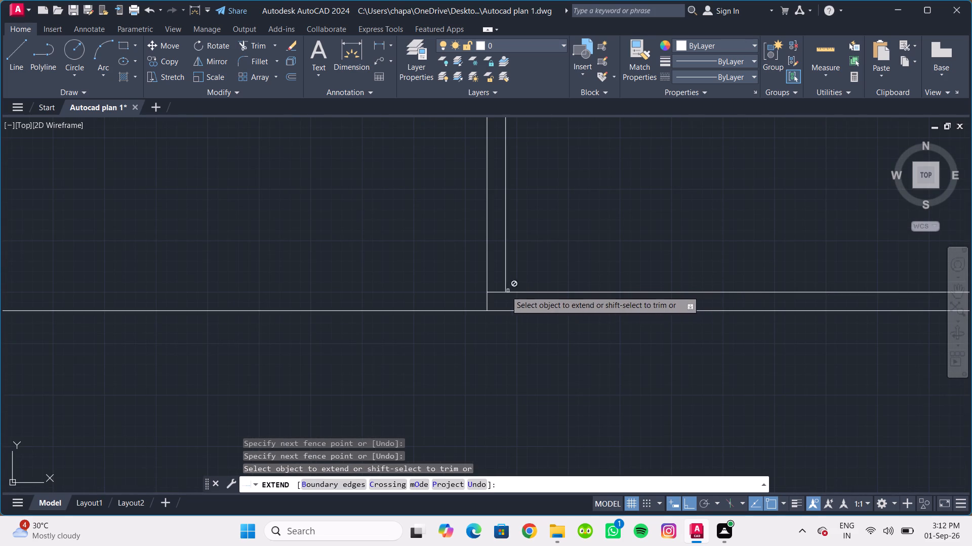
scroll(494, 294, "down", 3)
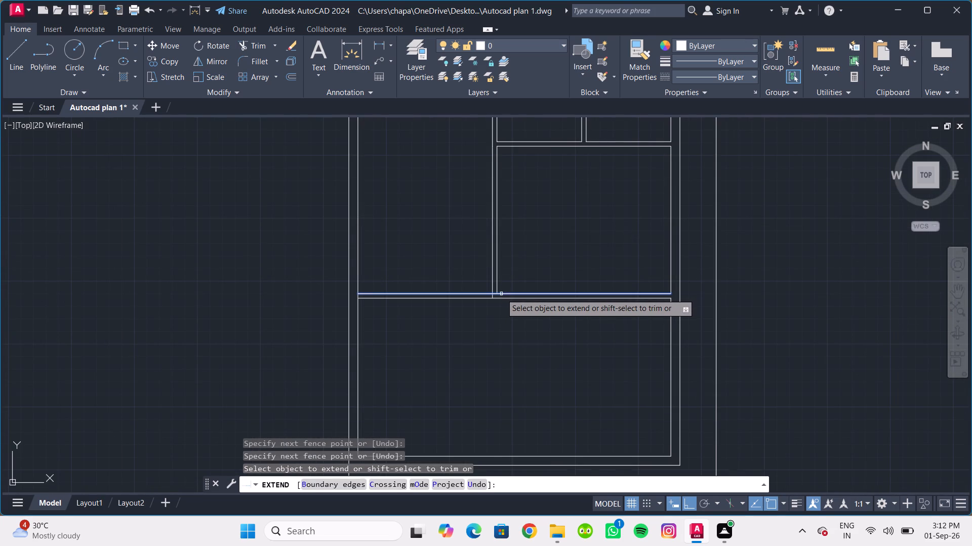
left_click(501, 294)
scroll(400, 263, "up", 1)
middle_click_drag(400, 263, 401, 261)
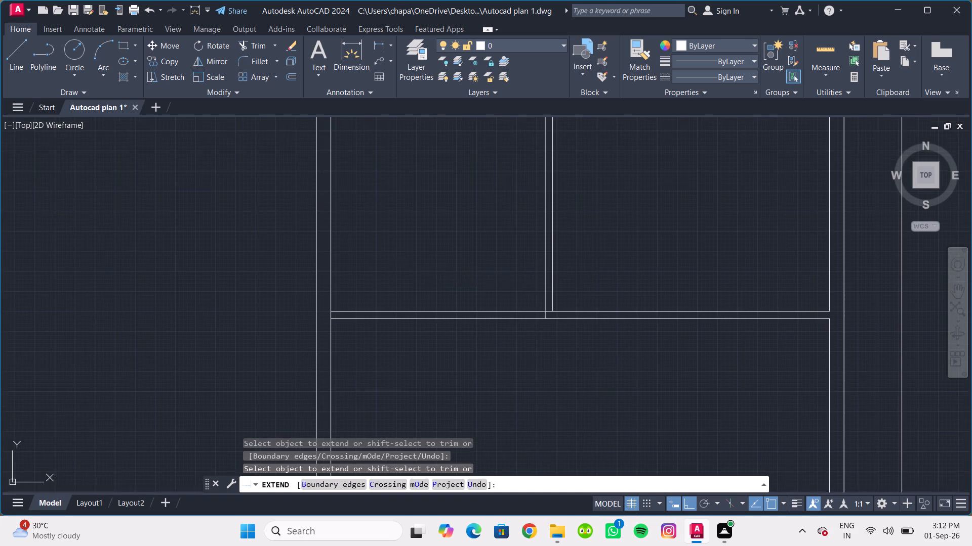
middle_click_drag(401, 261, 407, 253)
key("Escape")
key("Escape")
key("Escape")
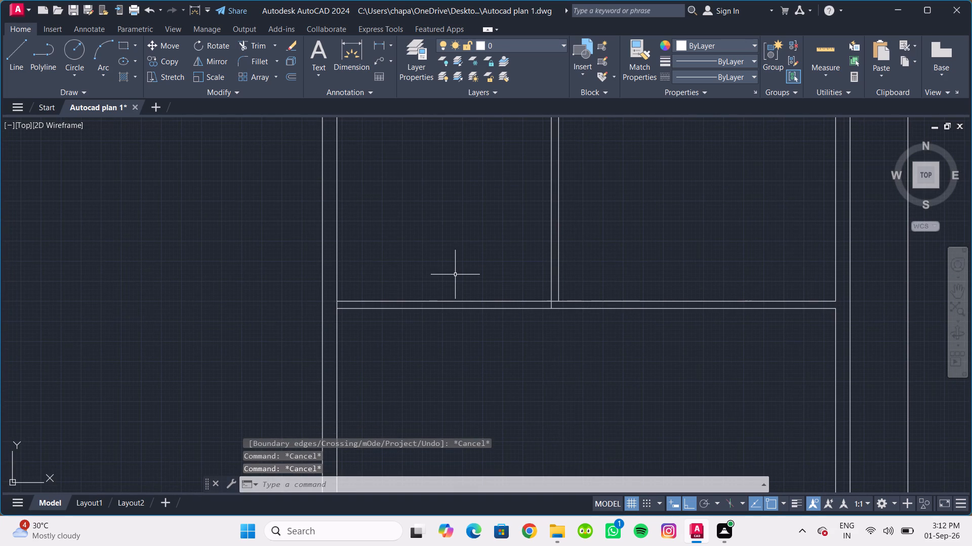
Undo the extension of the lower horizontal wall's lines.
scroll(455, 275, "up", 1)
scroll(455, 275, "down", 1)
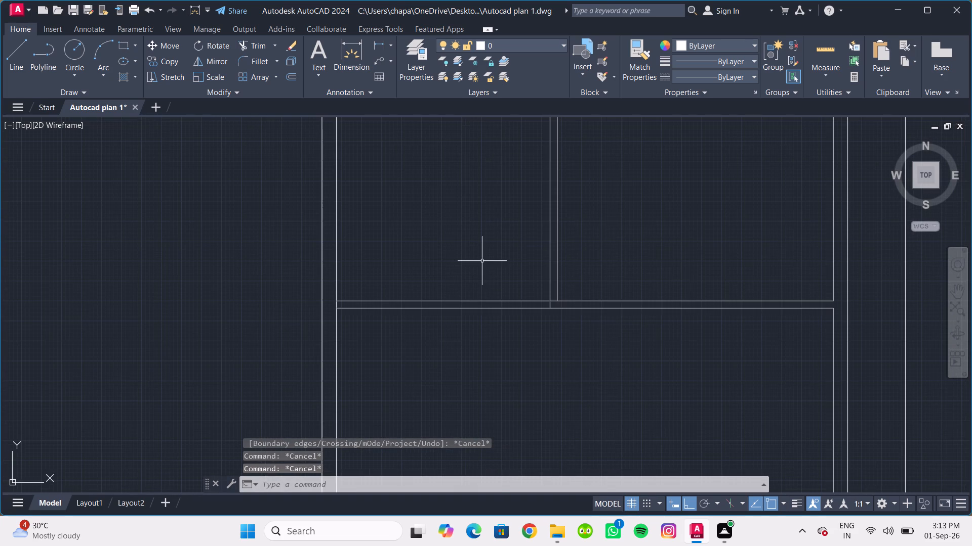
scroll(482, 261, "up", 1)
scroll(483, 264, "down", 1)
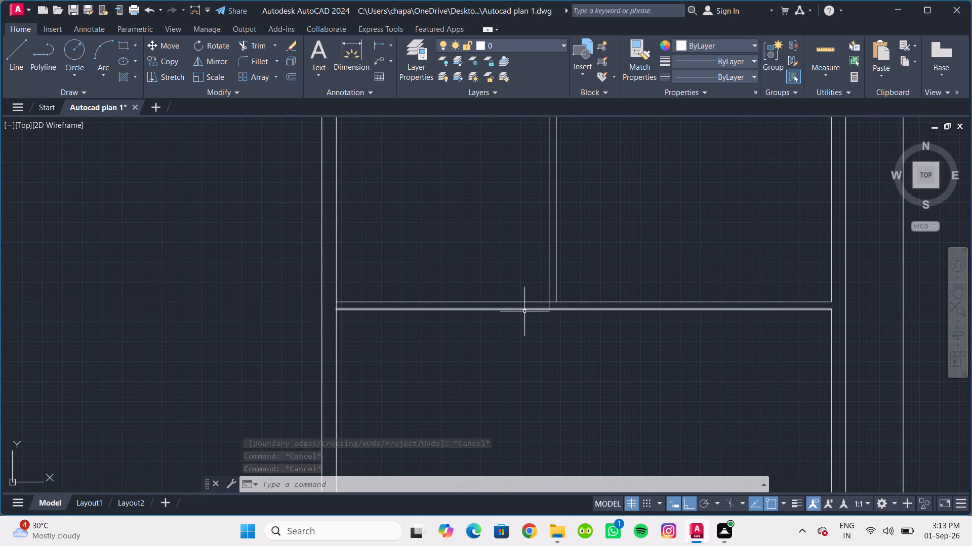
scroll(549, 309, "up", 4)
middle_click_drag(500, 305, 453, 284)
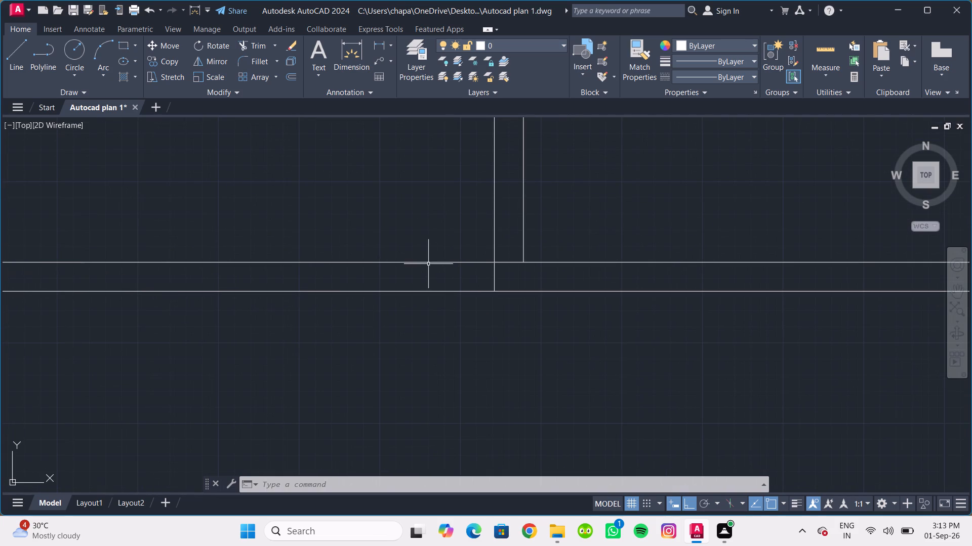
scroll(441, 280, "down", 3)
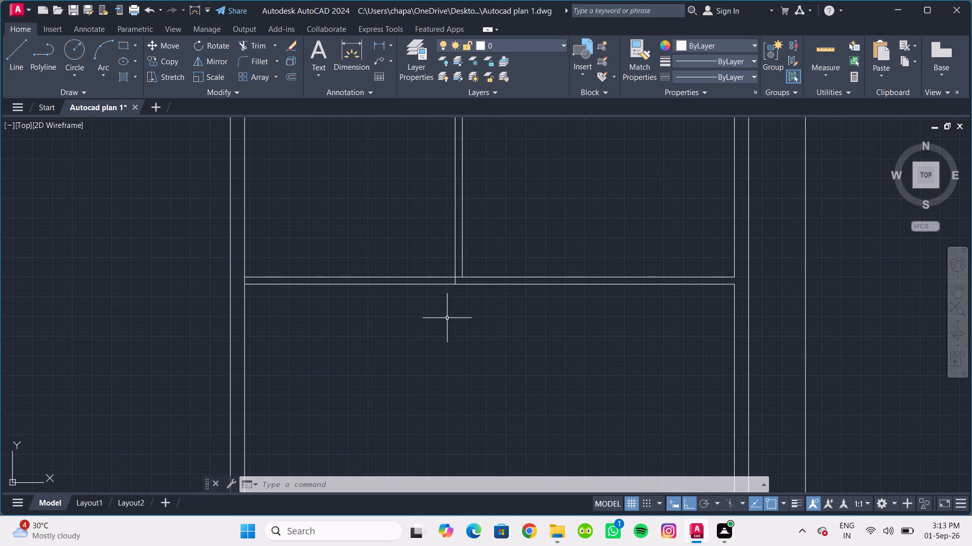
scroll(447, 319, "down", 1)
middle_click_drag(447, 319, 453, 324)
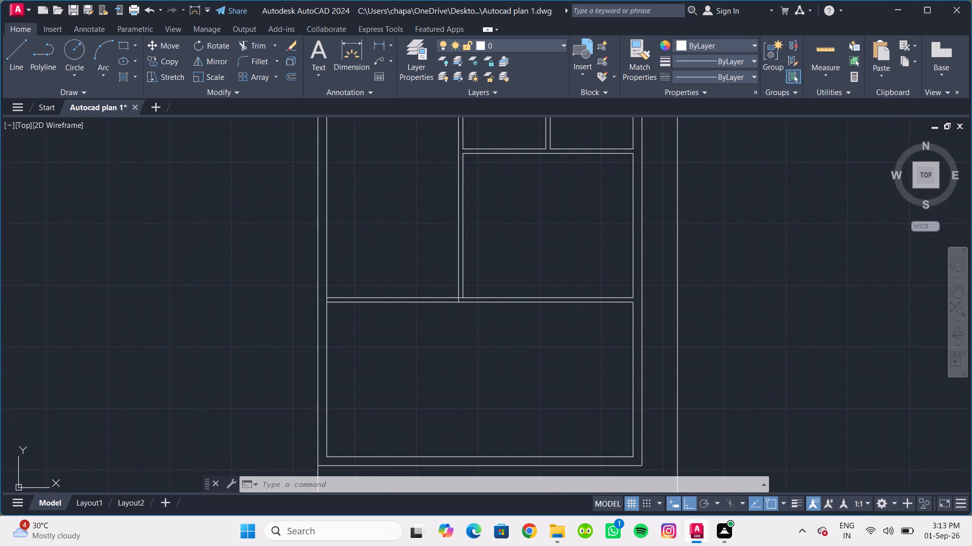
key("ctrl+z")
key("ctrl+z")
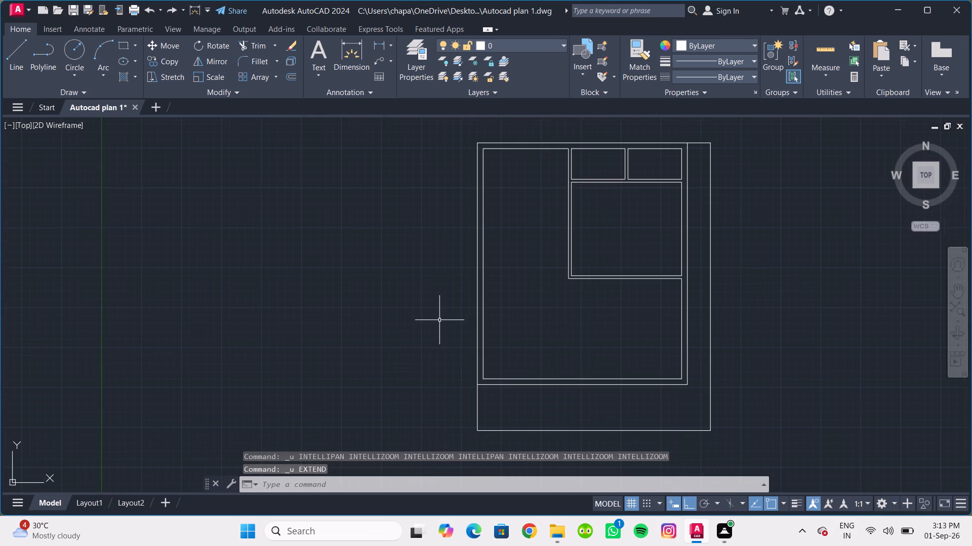
Offset the inner left wall line 7' to the right for a new vertical partition.
scroll(575, 377, "up", 1)
middle_click_drag(549, 337, 517, 319)
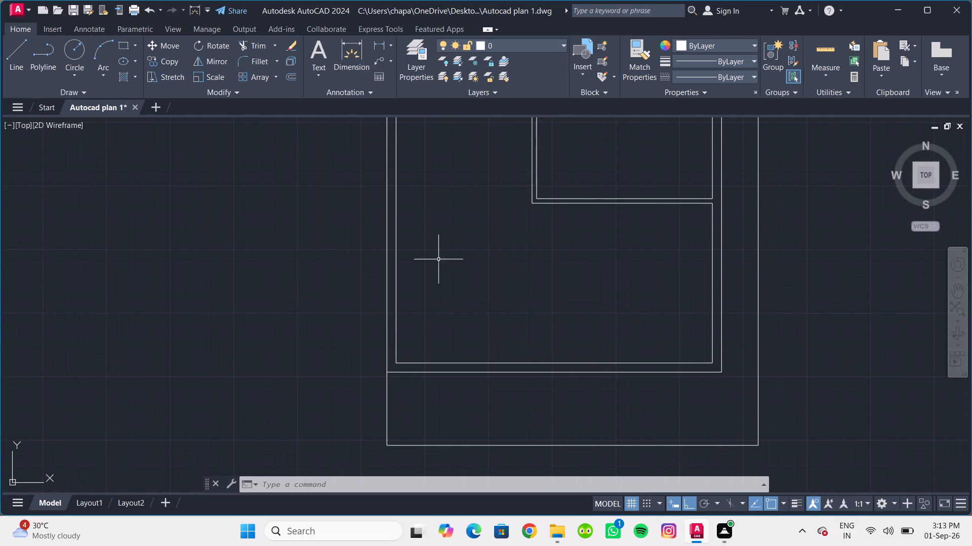
left_click(296, 80)
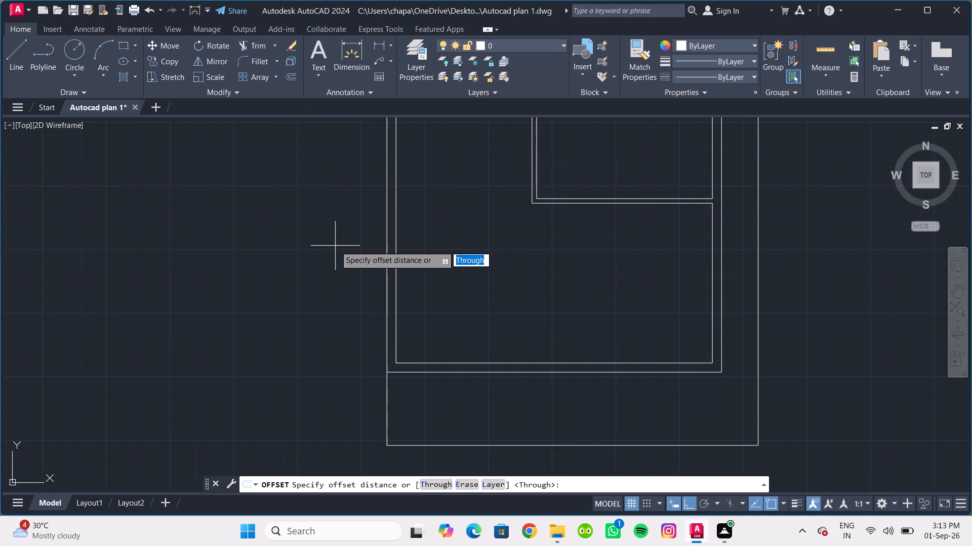
type("7'")
key("Return")
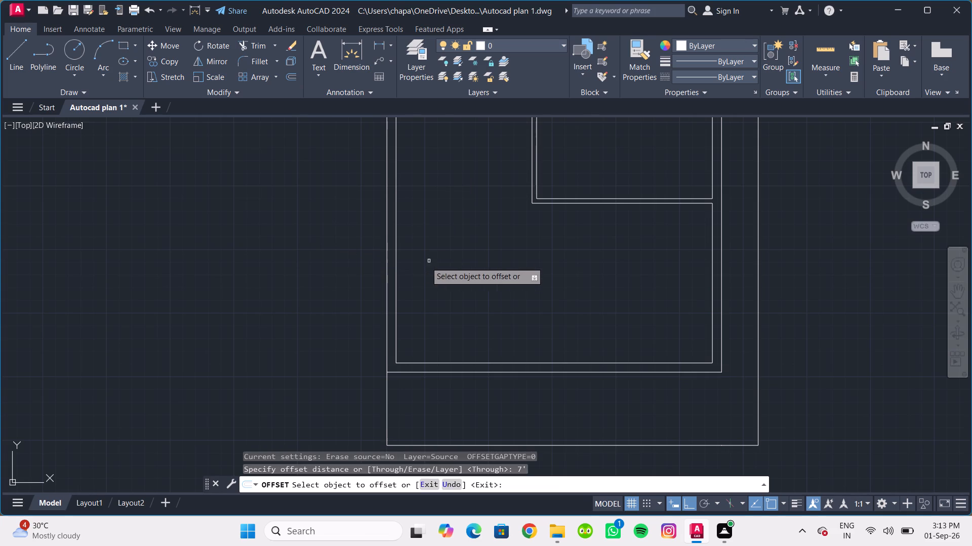
left_click(396, 287)
left_click(450, 296)
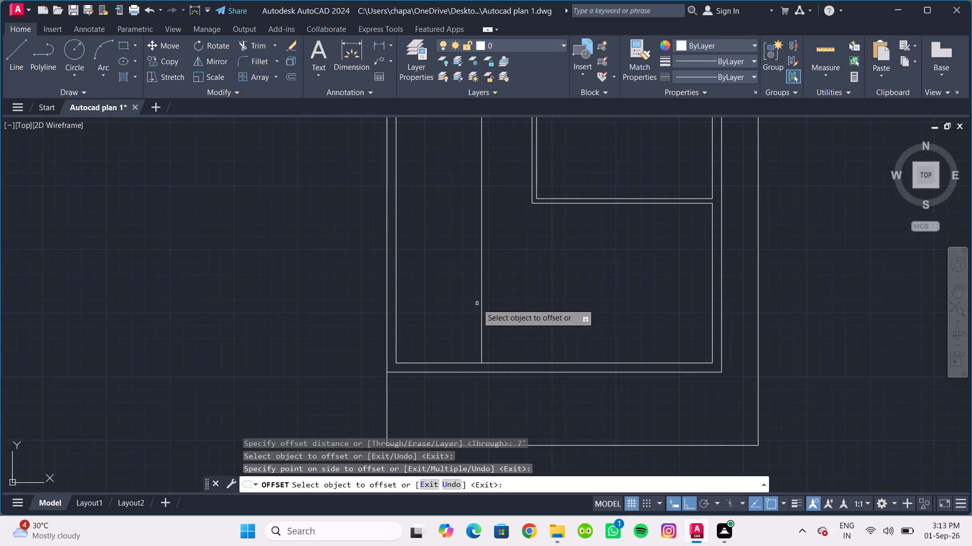
Offset the new vertical line 4.5" to the right to give the partition its thickness.
left_click_drag(482, 312, 510, 320)
type("45")
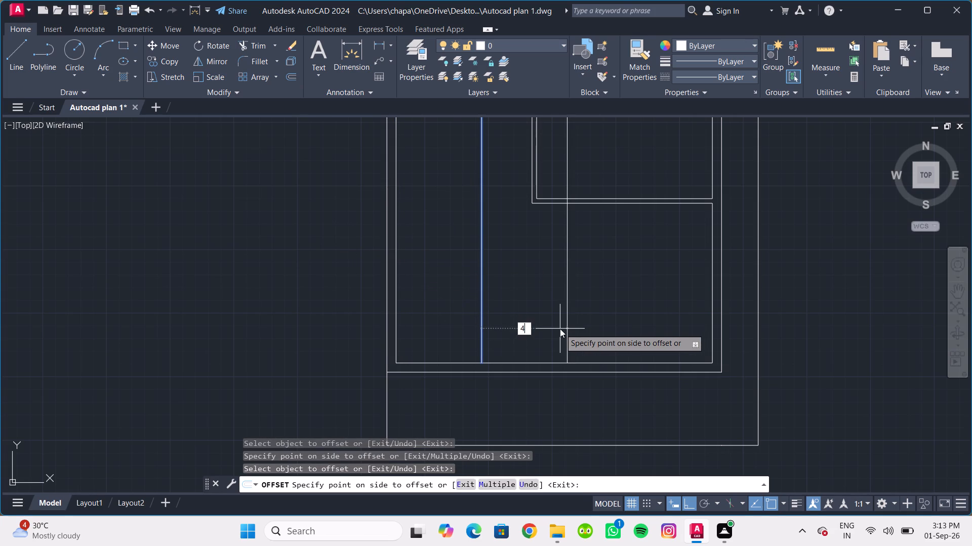
key("BackSpace")
type(".5")
key("Return")
Offset the inner bottom wall line 8'9" upward for a new horizontal partition.
scroll(513, 297, "down", 1)
middle_click_drag(513, 297, 502, 320)
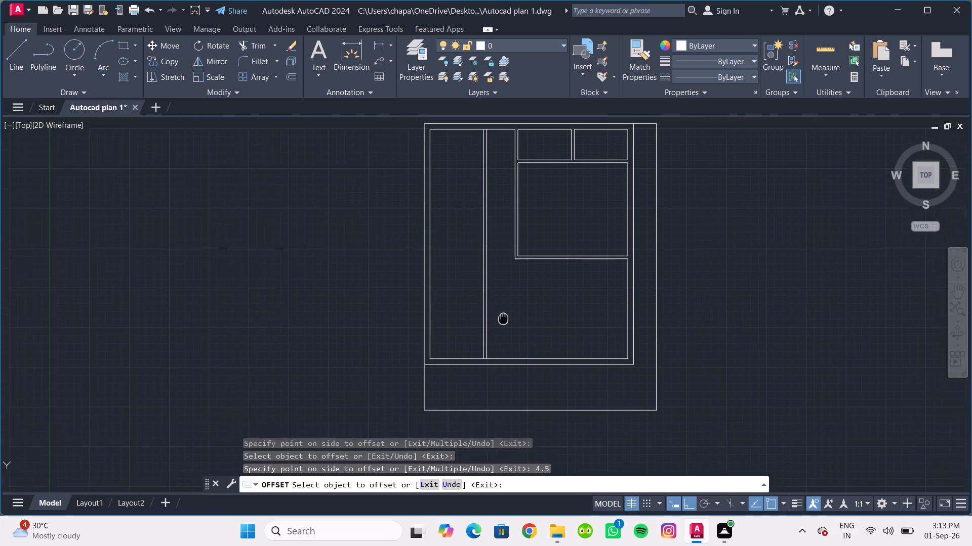
middle_click_drag(502, 320, 495, 345)
scroll(495, 346, "up", 1)
middle_click_drag(495, 346, 477, 386)
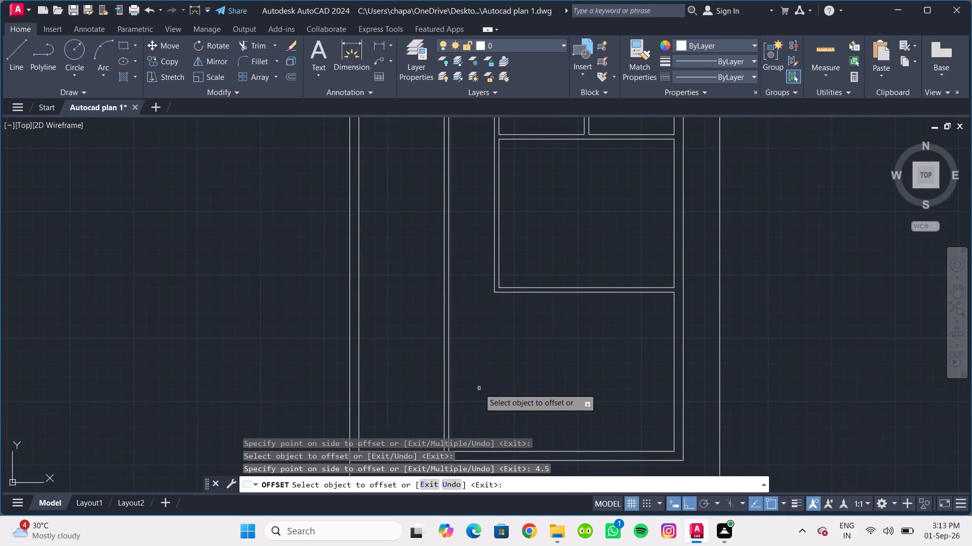
scroll(481, 359, "down", 1)
scroll(478, 355, "up", 1)
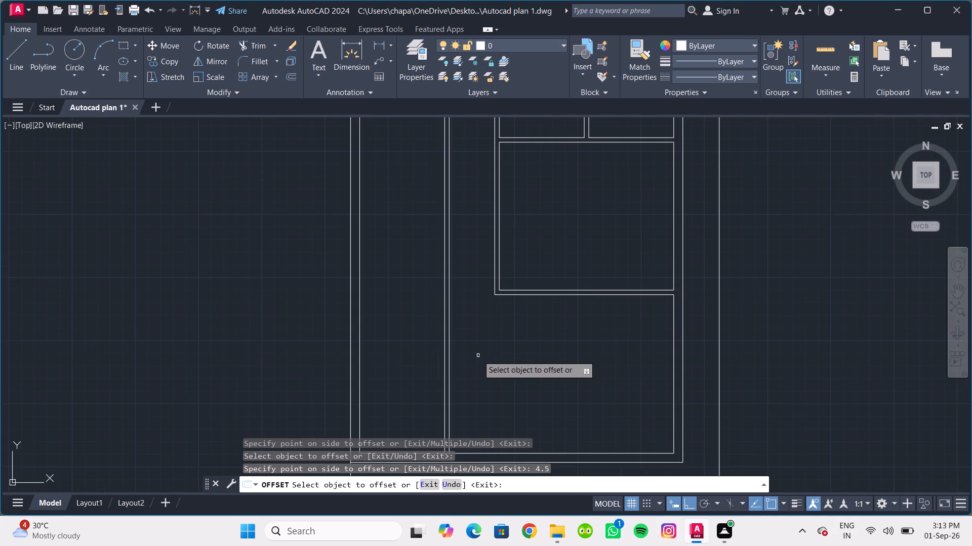
middle_click_drag(478, 355, 472, 353)
middle_click_drag(455, 395, 460, 349)
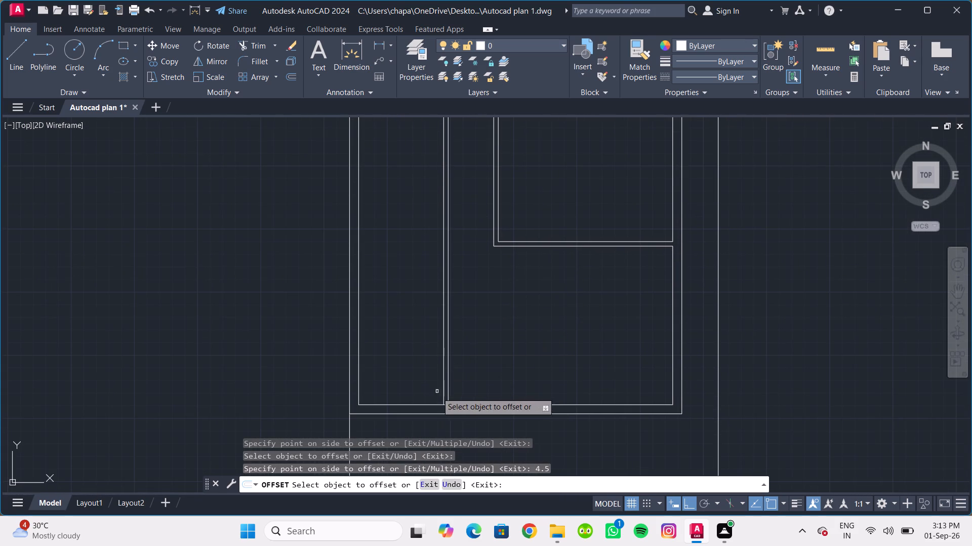
left_click(429, 405)
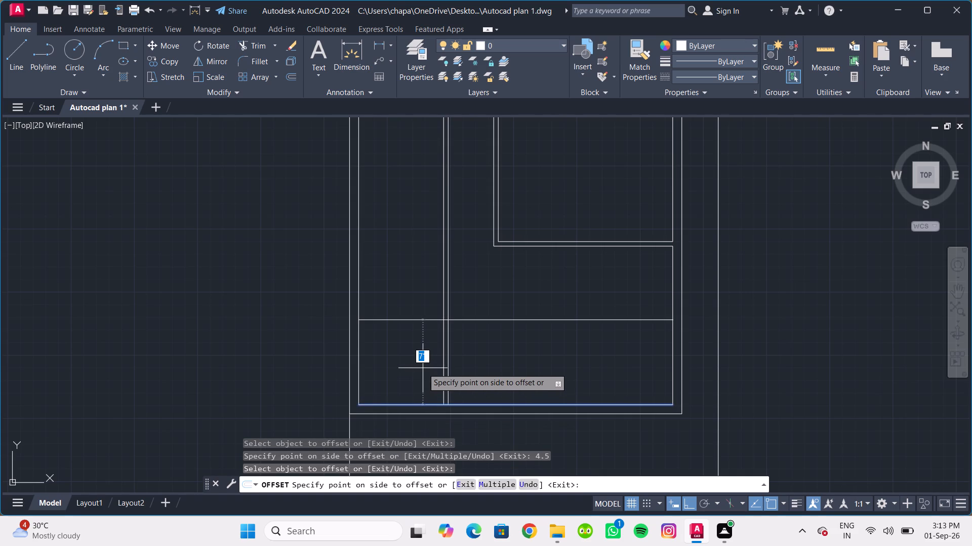
type("8'9")
key("shift+quotedbl")
key("Return")
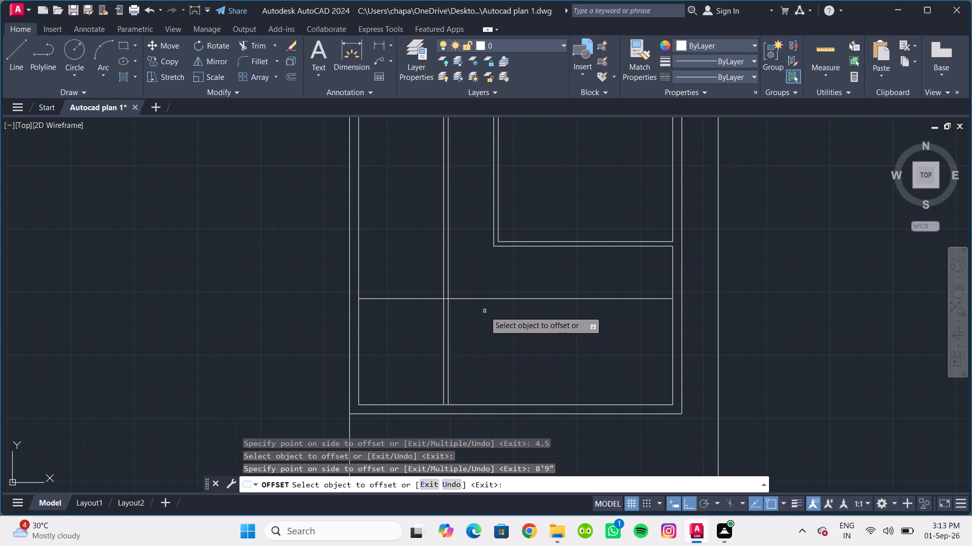
Offset the new horizontal line 4.5" upward to give the partition its thickness, and end the command.
left_click(490, 300)
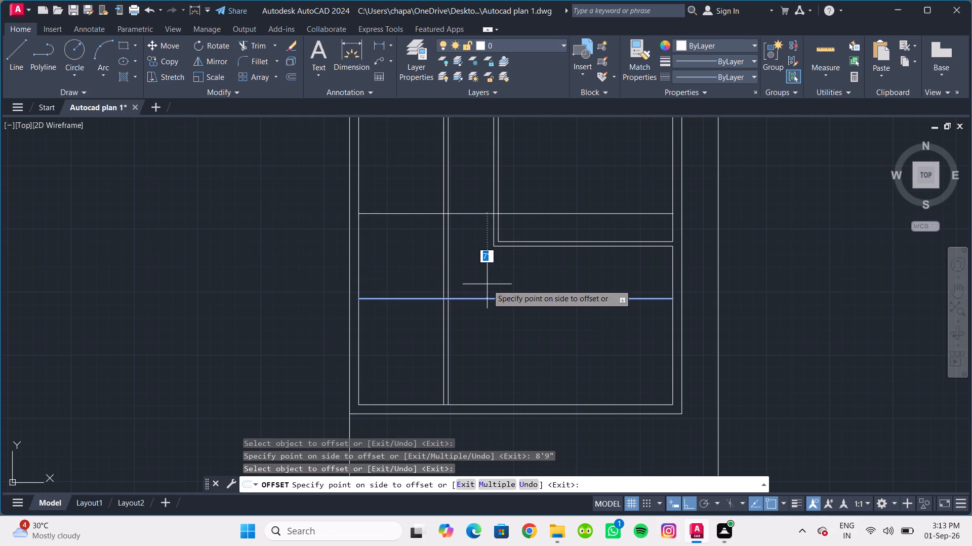
type("4.5")
key("Return")
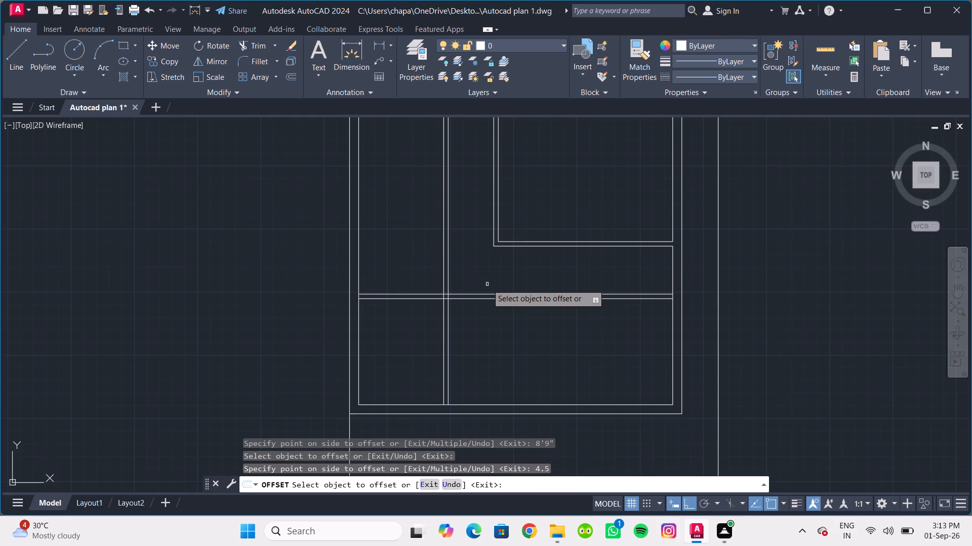
key("Escape")
key("Escape")
Trim the new vertical partition's lines above the new horizontal one, and the horizontal lines to the right of the vertical one.
type("tr")
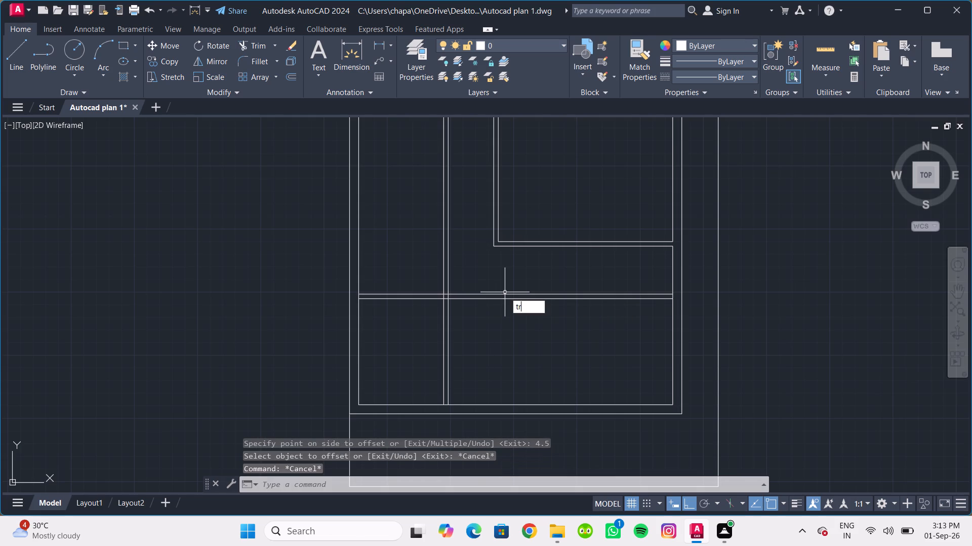
key("Return")
left_click_drag(494, 270, 423, 261)
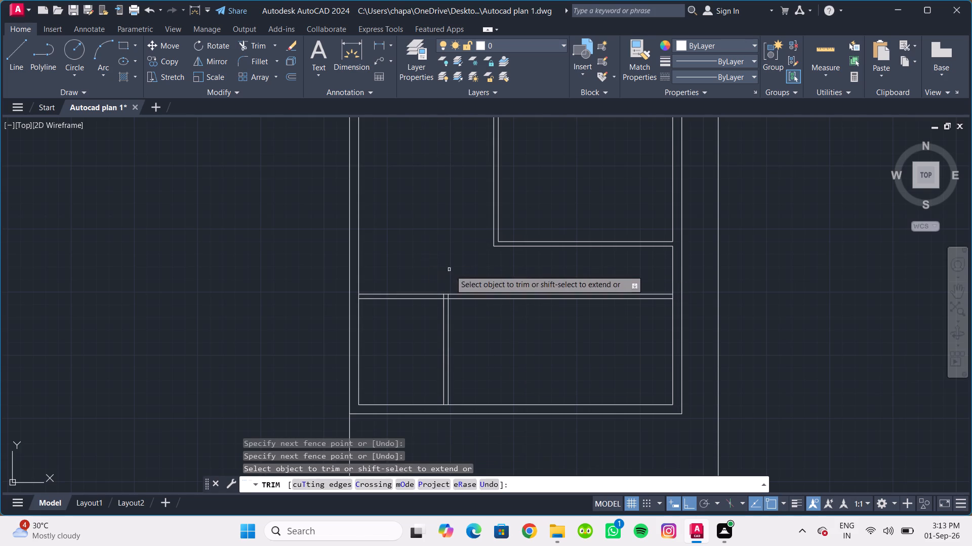
left_click_drag(506, 324, 487, 285)
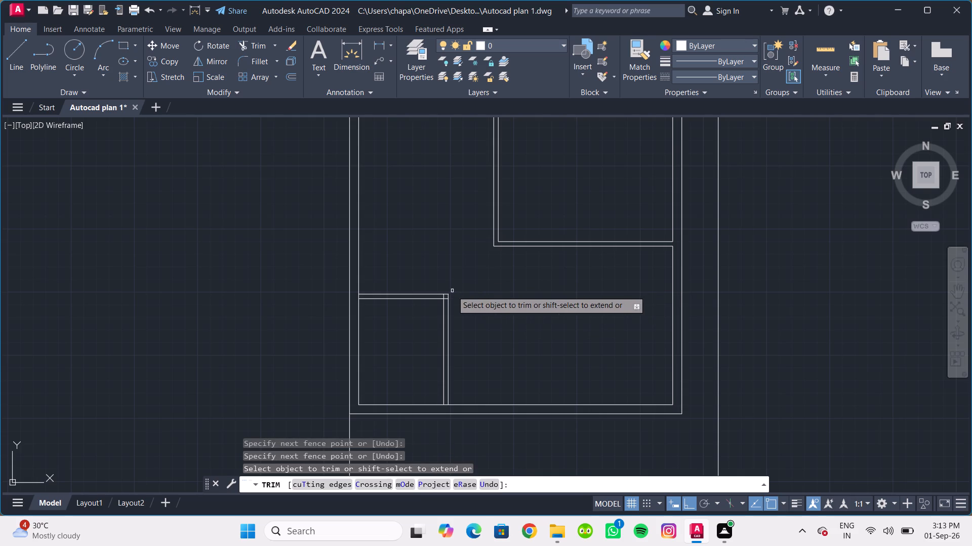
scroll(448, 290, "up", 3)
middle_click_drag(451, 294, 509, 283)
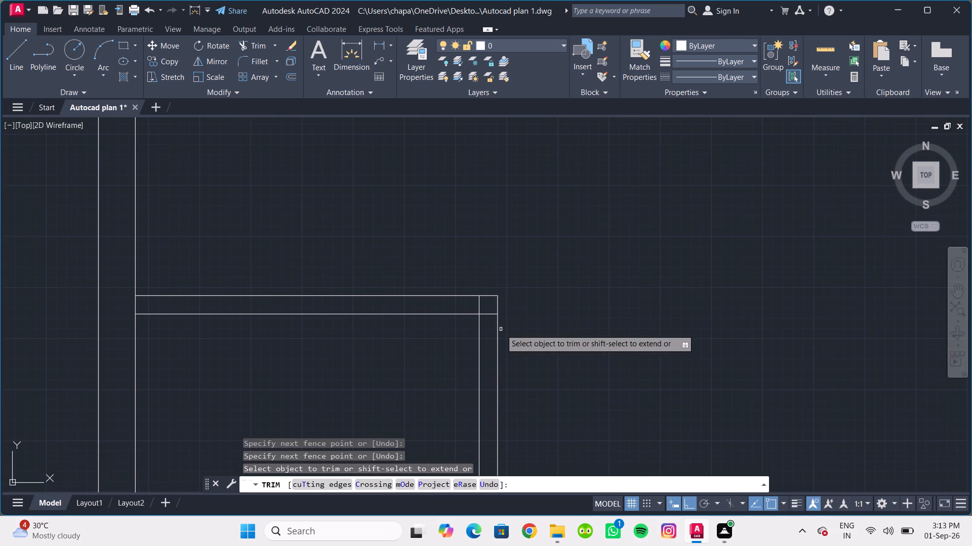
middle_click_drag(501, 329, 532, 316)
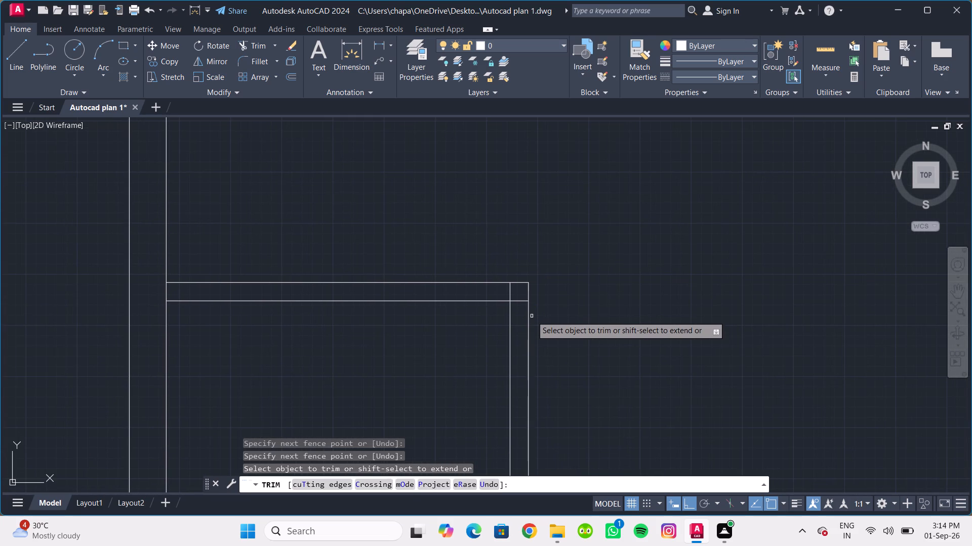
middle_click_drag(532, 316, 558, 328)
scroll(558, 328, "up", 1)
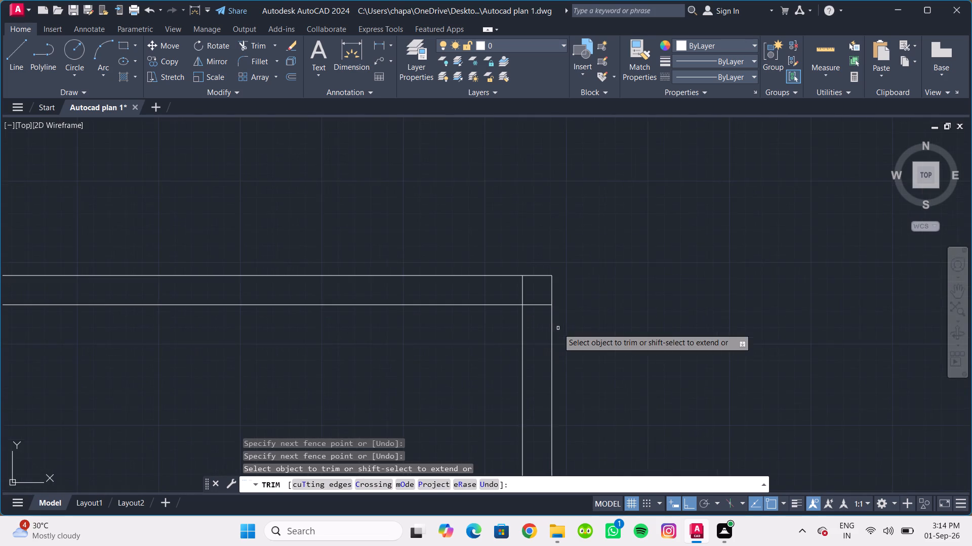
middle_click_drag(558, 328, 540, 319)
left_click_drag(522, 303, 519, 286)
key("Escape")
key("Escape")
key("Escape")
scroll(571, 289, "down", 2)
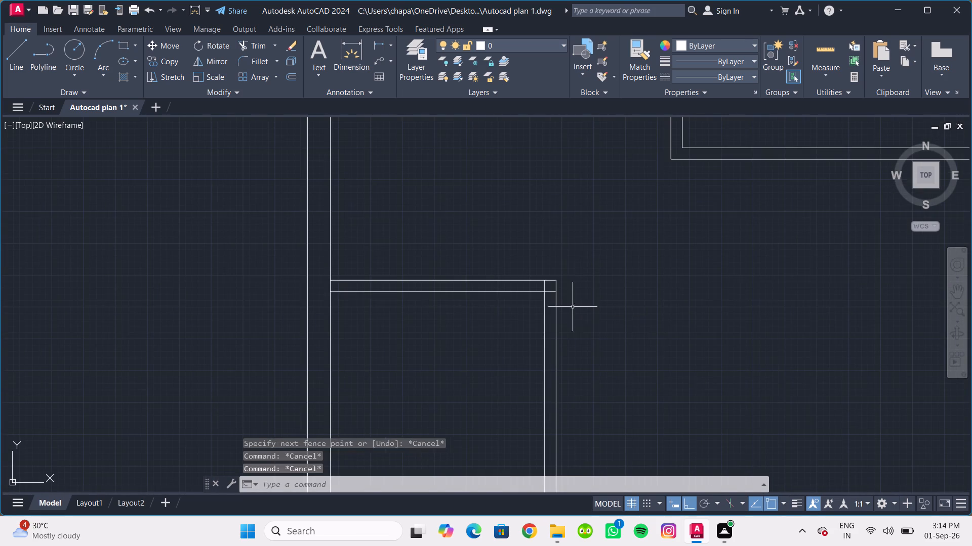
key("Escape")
Trim the inner vertical and lower horizontal line stubs overlapping inside the top corner of the bottom-left room's partition.
scroll(516, 302, "down", 2)
middle_click_drag(516, 302, 518, 325)
scroll(518, 326, "up", 1)
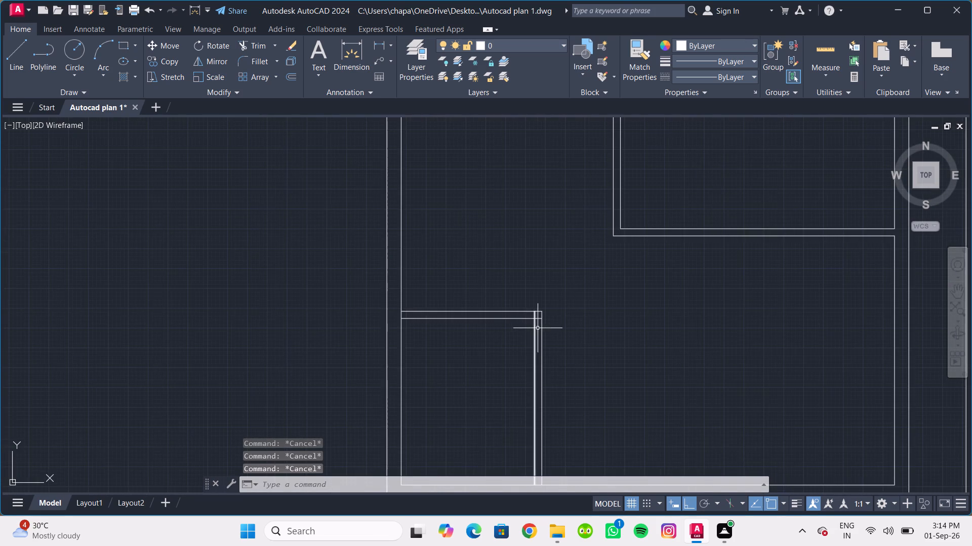
scroll(537, 329, "up", 2)
key("Escape")
type("tr")
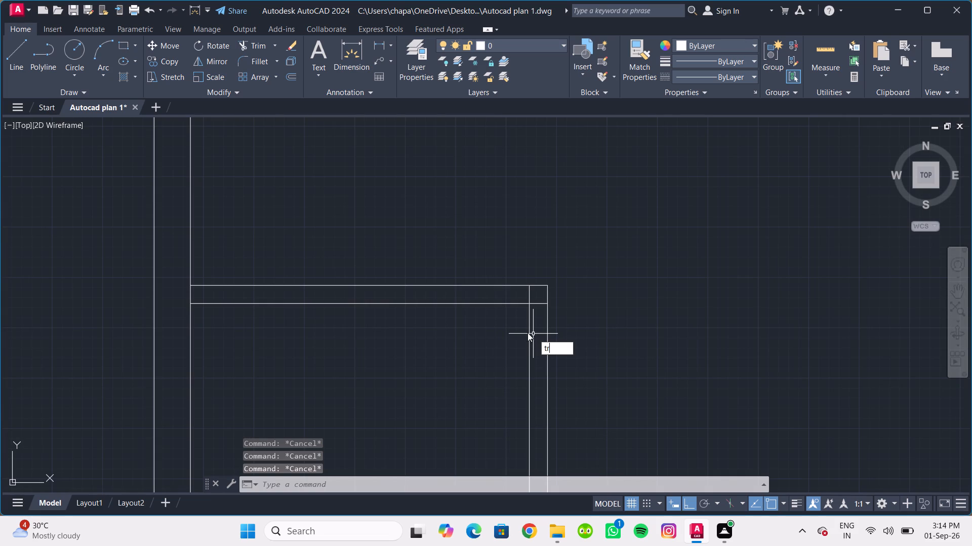
key("Return")
scroll(530, 308, "up", 3)
left_click_drag(546, 309, 537, 289)
left_click_drag(542, 275, 495, 257)
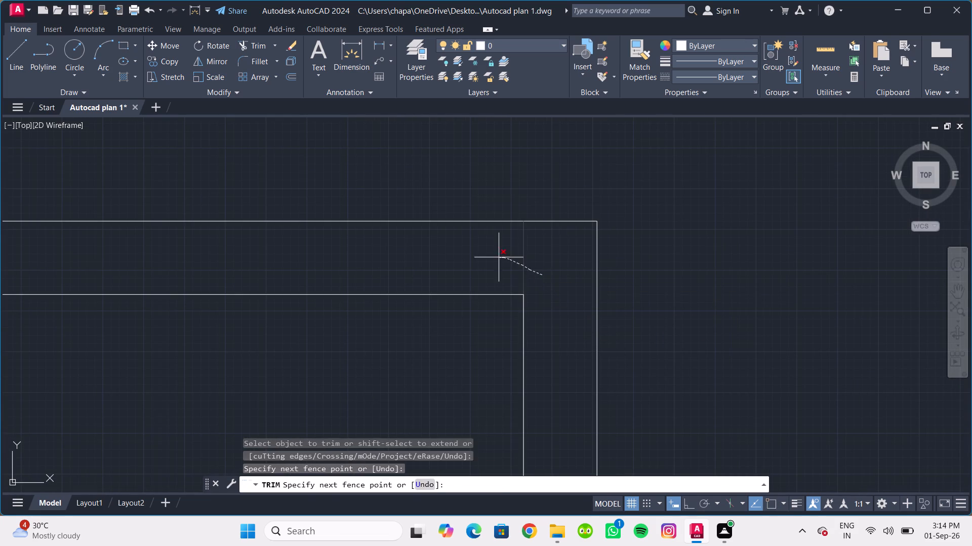
left_click_drag(495, 257, 490, 256)
scroll(490, 256, "down", 2)
key("Escape")
scroll(593, 267, "down", 4)
Offset the upper line of the bottom-left room's horizontal partition 4' upward for another horizontal partition.
middle_click_drag(626, 268, 602, 253)
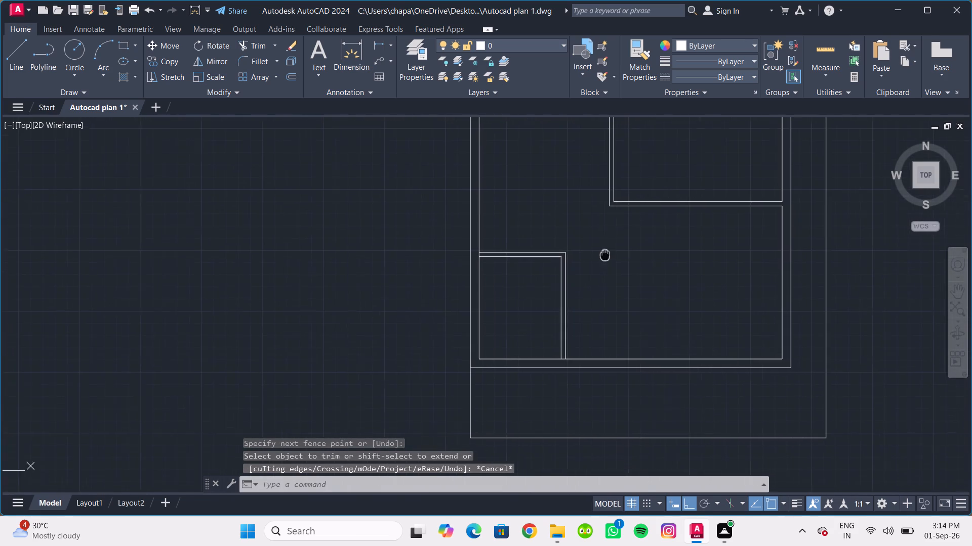
middle_click_drag(602, 253, 601, 253)
scroll(597, 271, "up", 2)
middle_click_drag(599, 272, 625, 310)
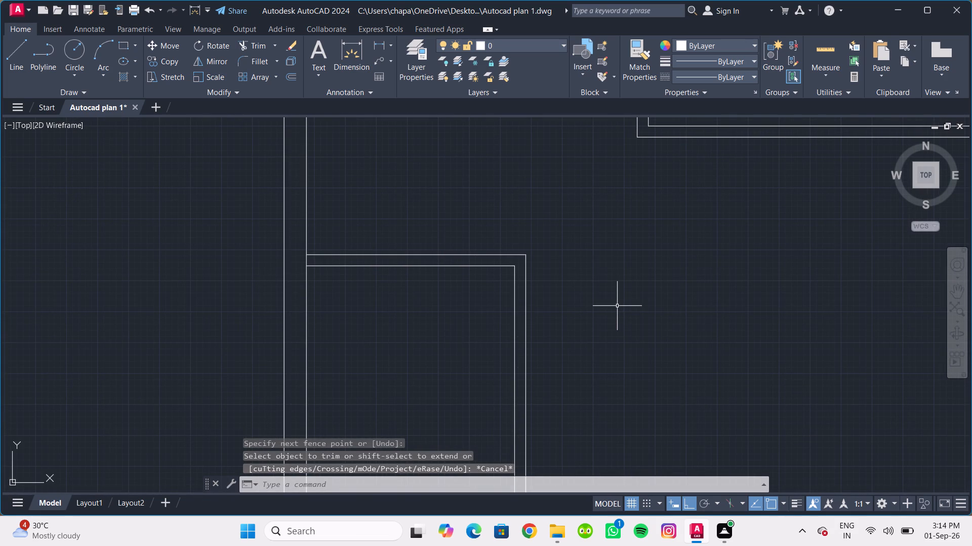
left_click(298, 79)
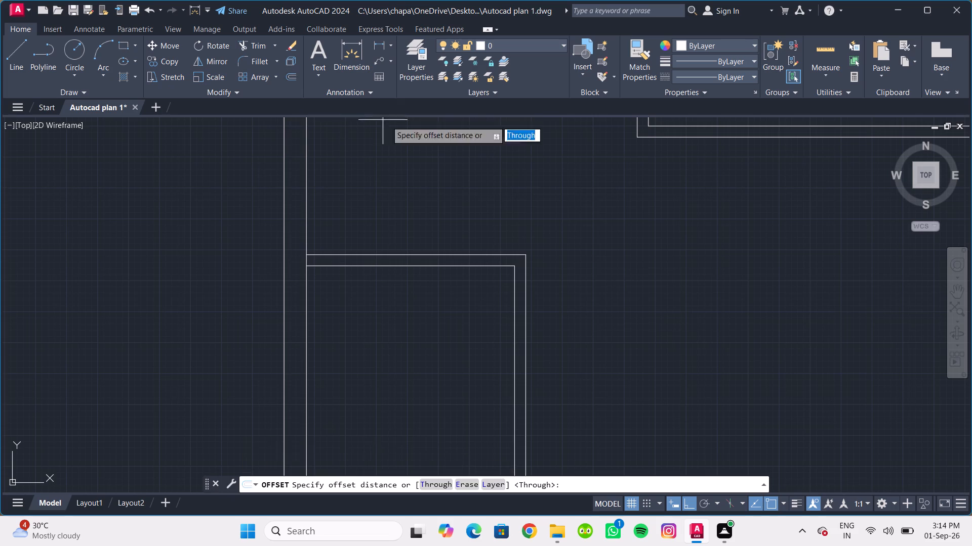
type("4'")
key("Return")
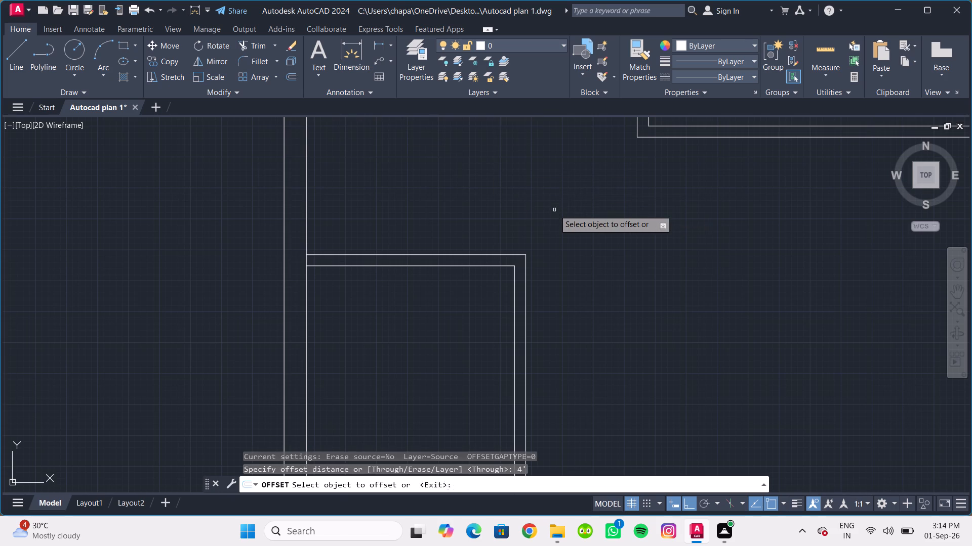
left_click(491, 255)
left_click(485, 225)
Offset the new horizontal line 4.5" upward to give the partition its thickness, and end the command.
scroll(533, 178, "down", 1)
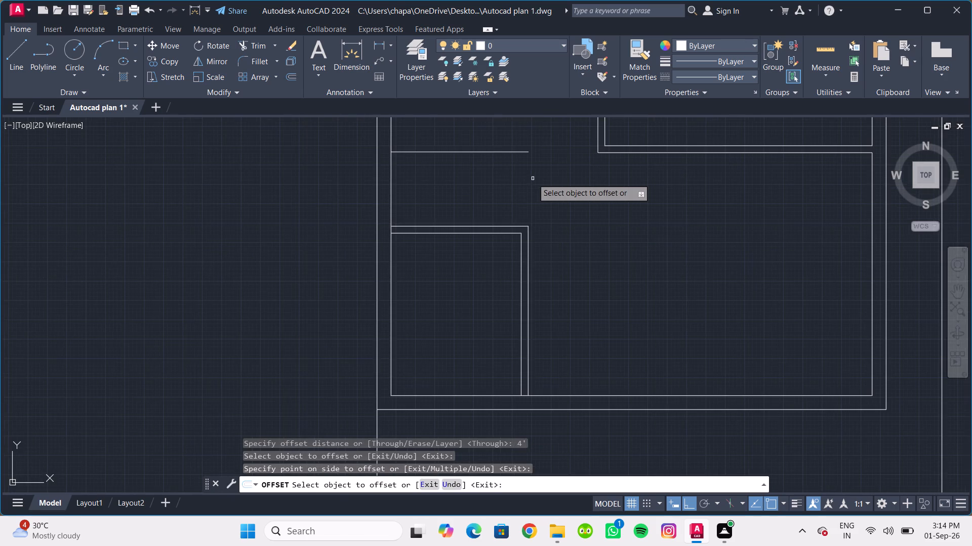
middle_click_drag(533, 178, 536, 258)
scroll(519, 214, "up", 2)
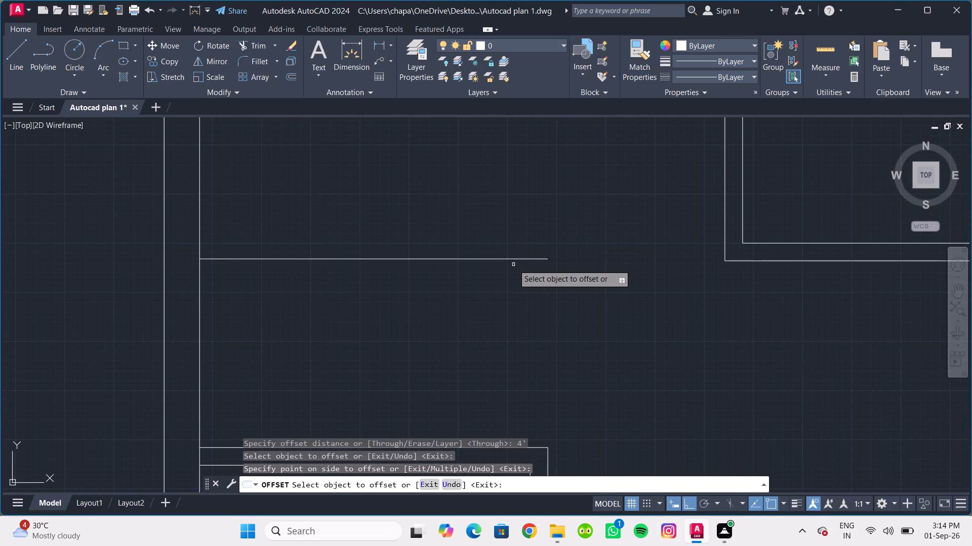
left_click(526, 258)
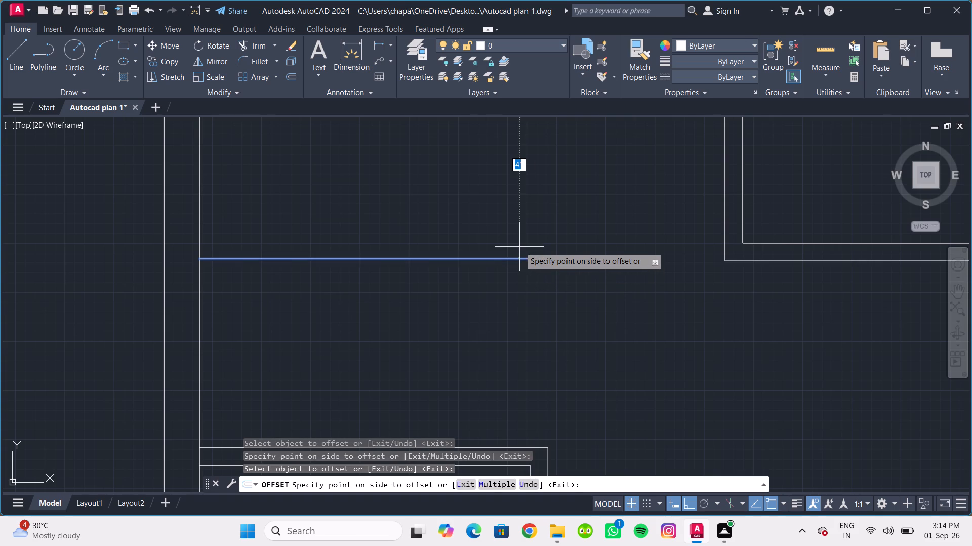
key("4")
type(".5")
key("Return")
key("Escape")
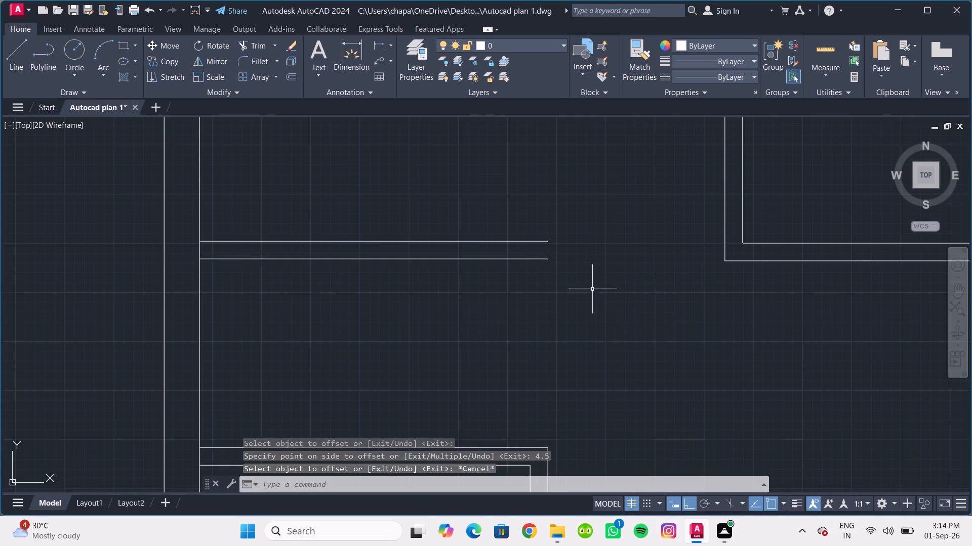
key("Escape")
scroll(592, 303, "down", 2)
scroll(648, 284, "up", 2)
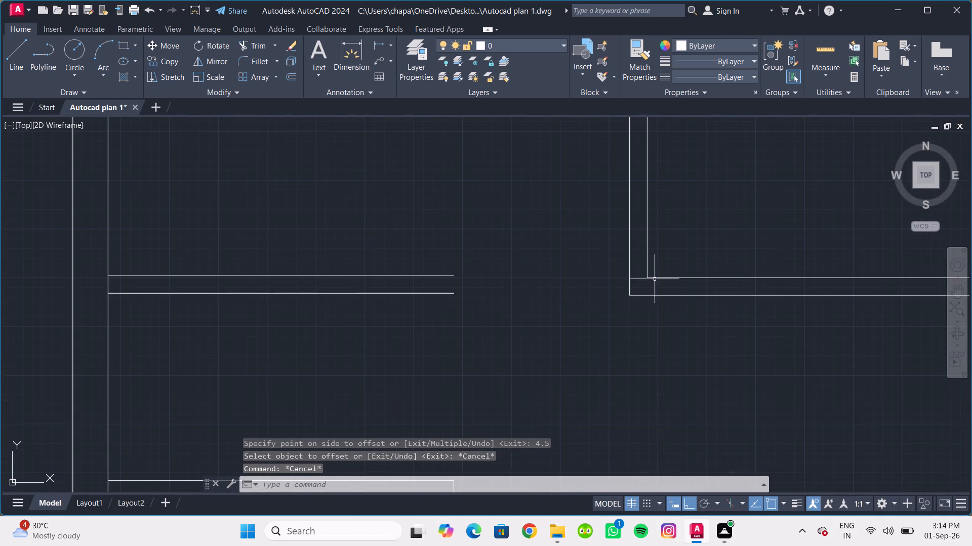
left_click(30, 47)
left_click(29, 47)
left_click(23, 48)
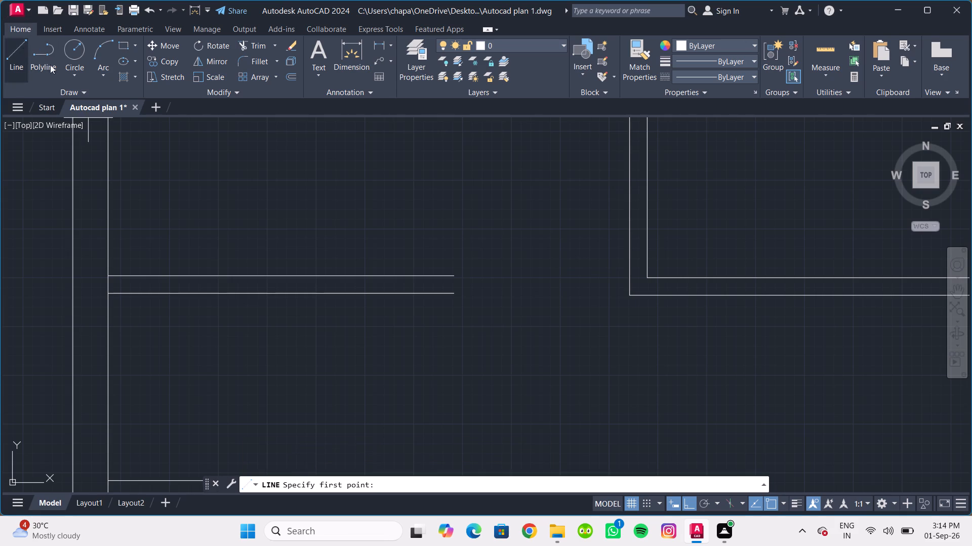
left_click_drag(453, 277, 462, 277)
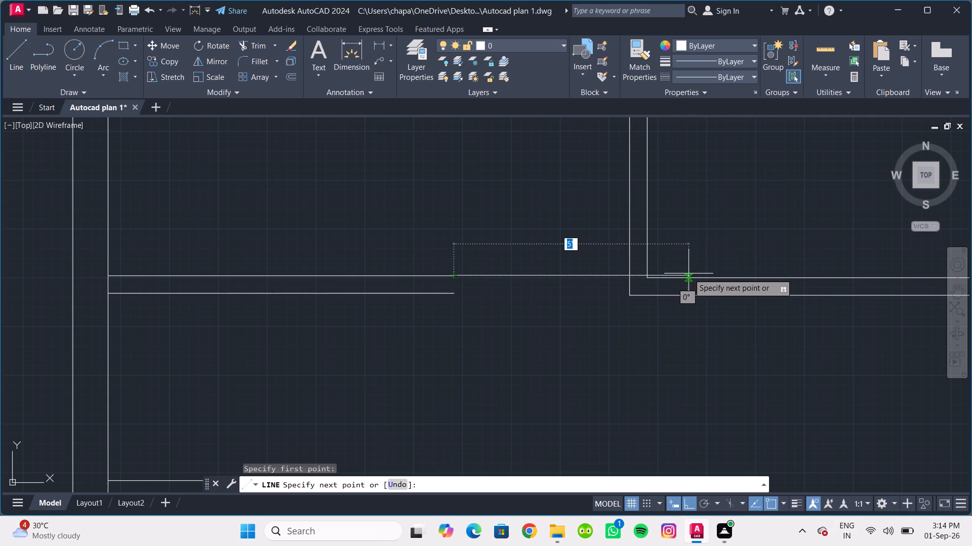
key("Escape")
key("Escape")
Extend both lines of the bottom-left vertical partition up to the upper line of the new horizontal partition.
scroll(619, 279, "down", 2)
middle_click_drag(606, 301, 588, 290)
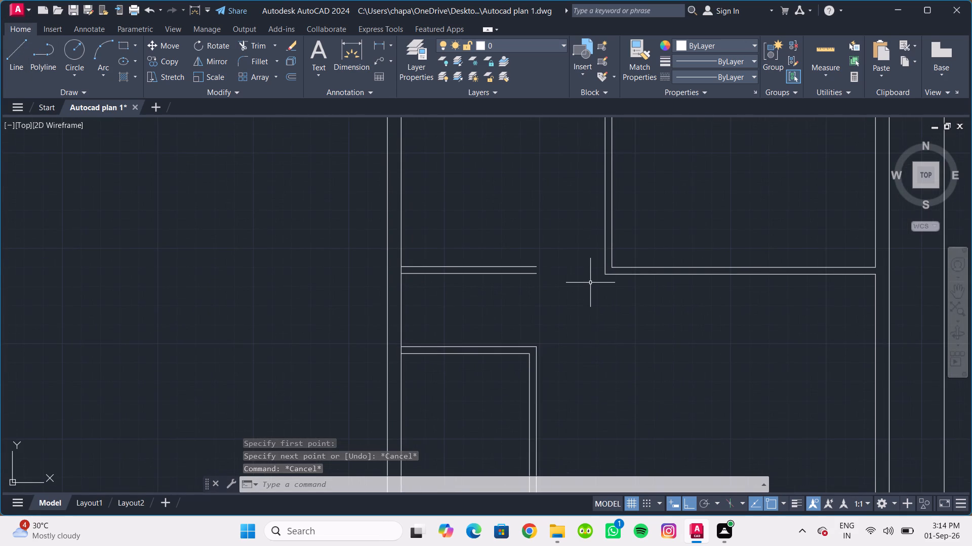
scroll(568, 353, "up", 1)
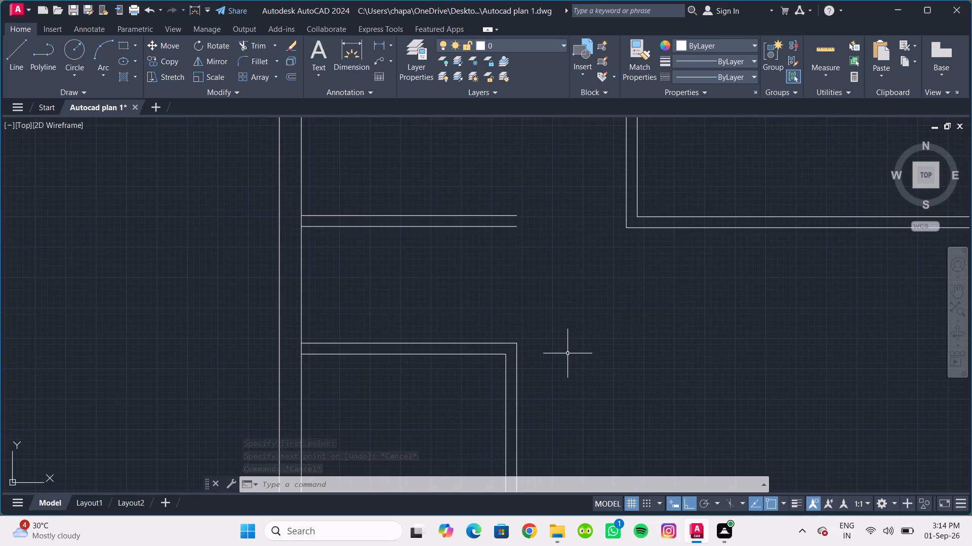
key("Escape")
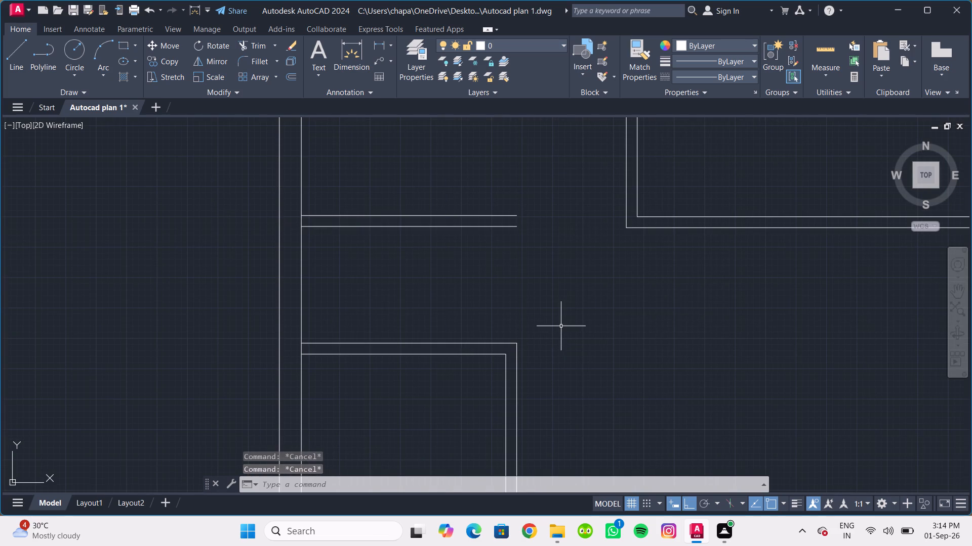
type("ex")
key("Return")
scroll(549, 289, "down", 1)
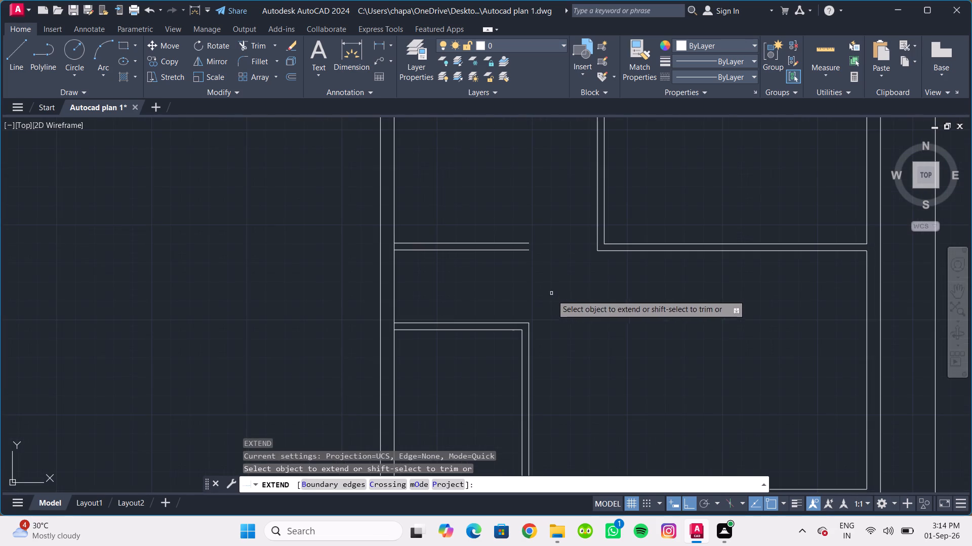
left_click_drag(555, 364, 461, 354)
scroll(539, 336, "up", 3)
left_click_drag(476, 302, 472, 300)
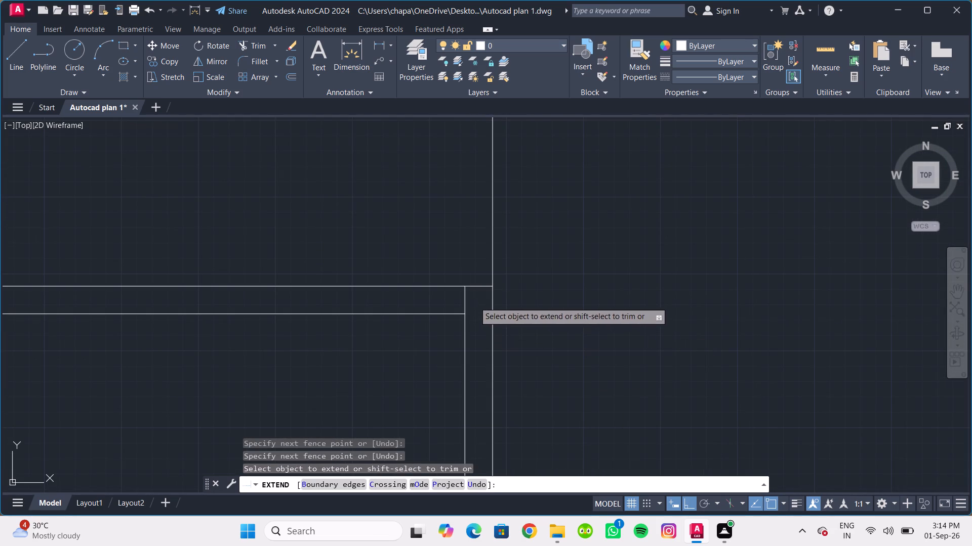
left_click_drag(472, 300, 450, 294)
scroll(454, 308, "down", 2)
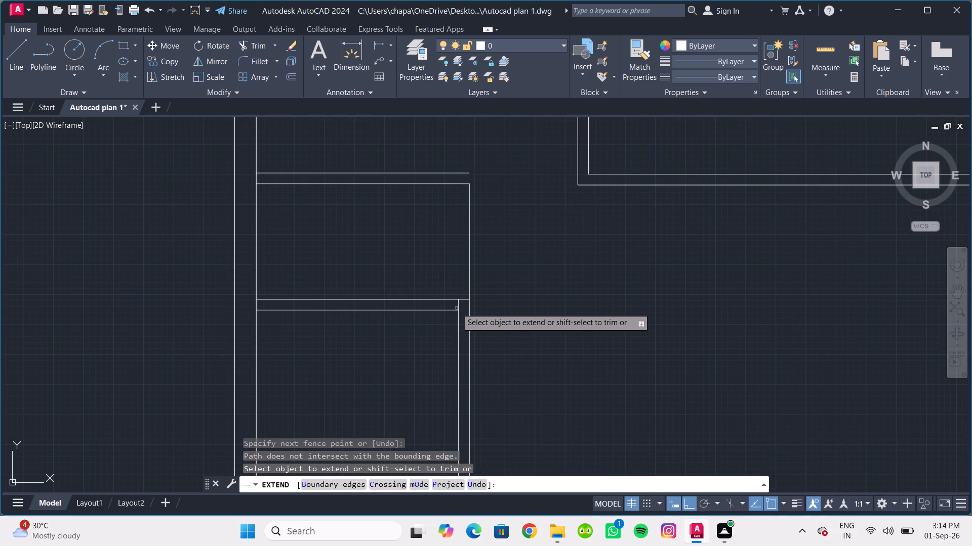
left_click(459, 308)
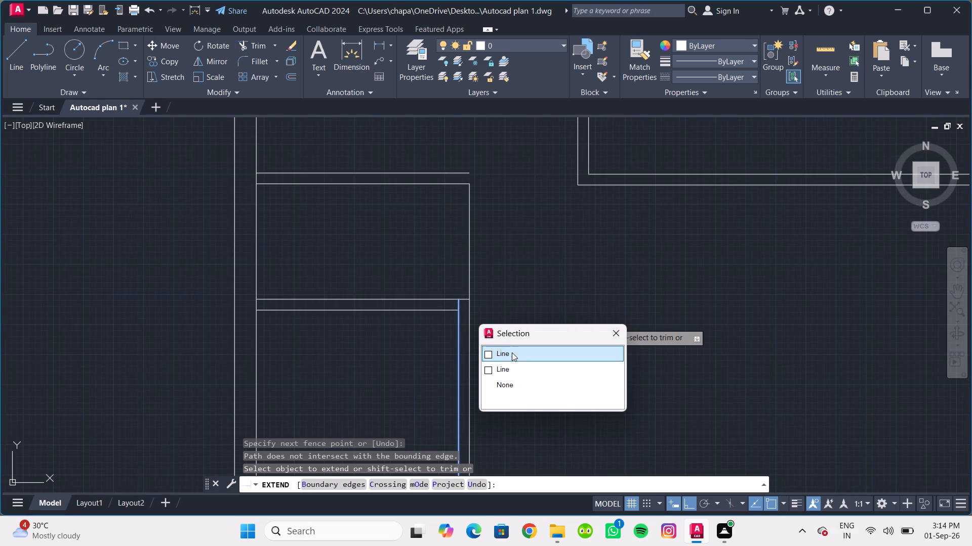
left_click(512, 352)
left_click_drag(487, 207, 424, 195)
scroll(540, 230, "down", 2)
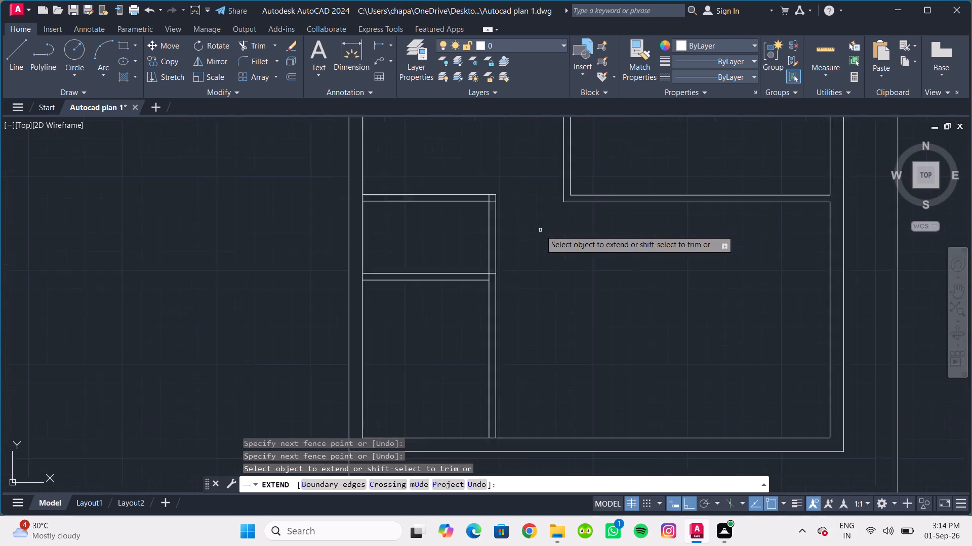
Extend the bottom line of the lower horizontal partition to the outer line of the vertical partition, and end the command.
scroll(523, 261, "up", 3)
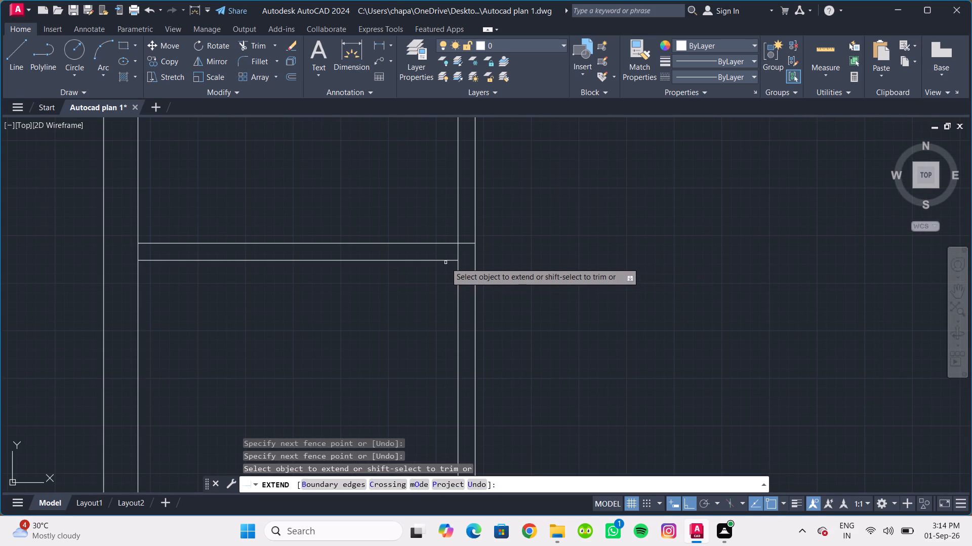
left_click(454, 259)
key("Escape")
Trim the inner line segments where the lower horizontal partition meets the bottom-left vertical partition, leaving a clean T-junction.
scroll(398, 296, "down", 4)
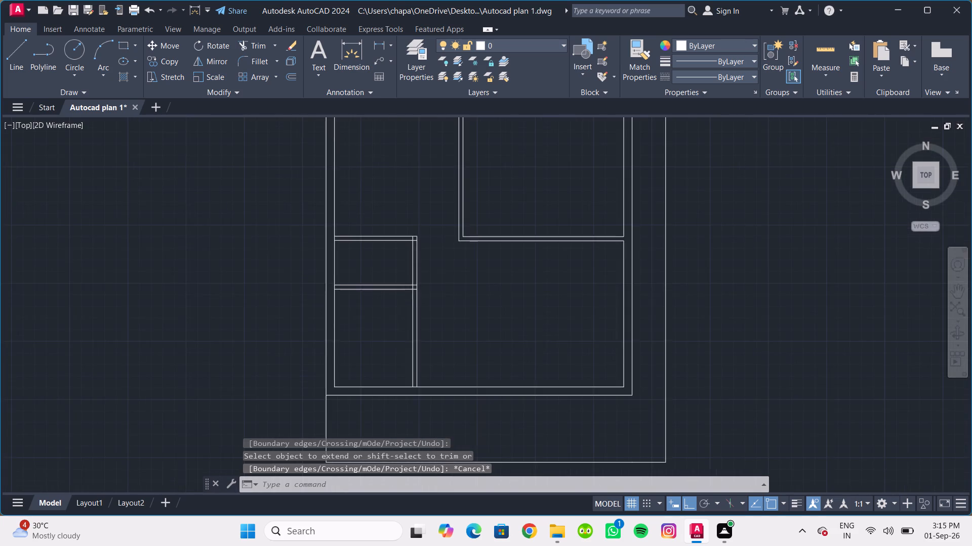
middle_click_drag(397, 300, 397, 290)
scroll(397, 290, "up", 1)
scroll(397, 290, "down", 1)
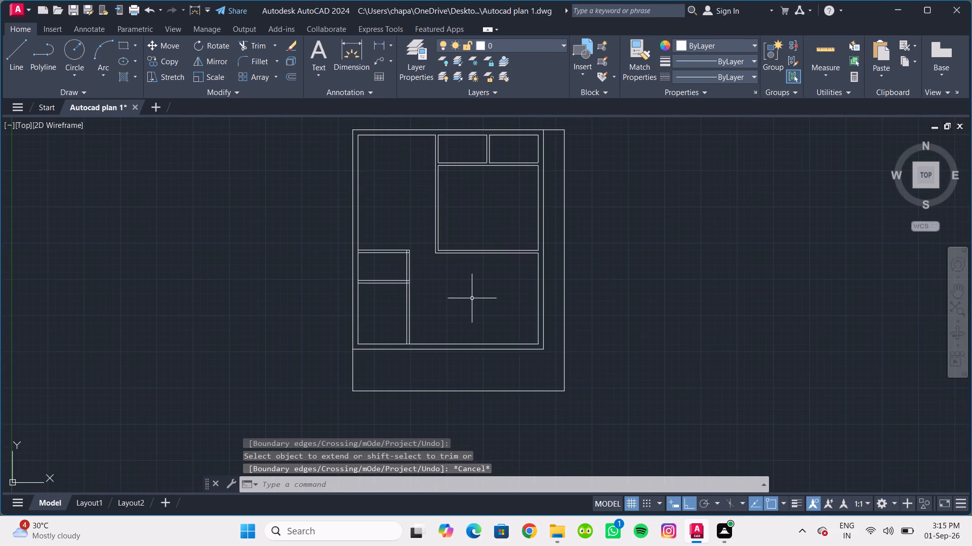
middle_click_drag(468, 300, 483, 312)
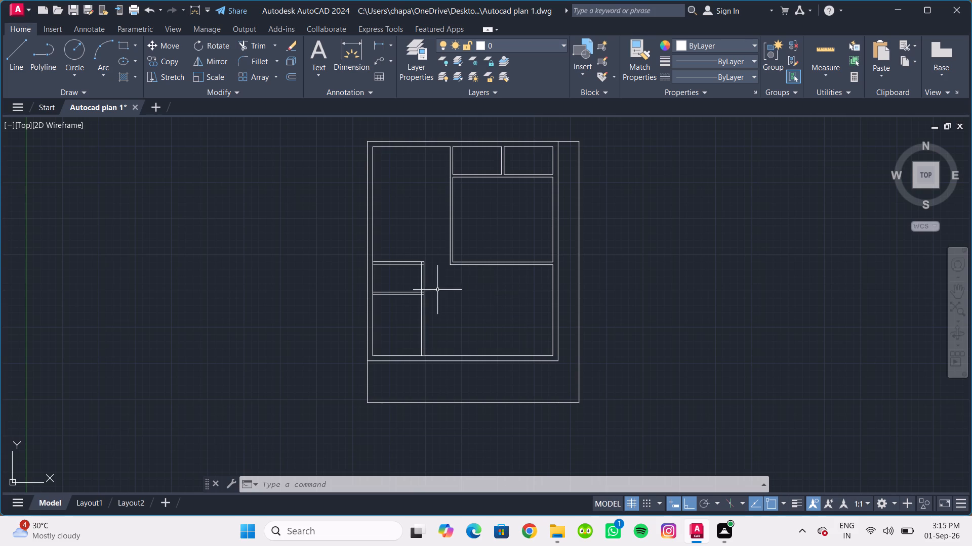
scroll(422, 289, "up", 2)
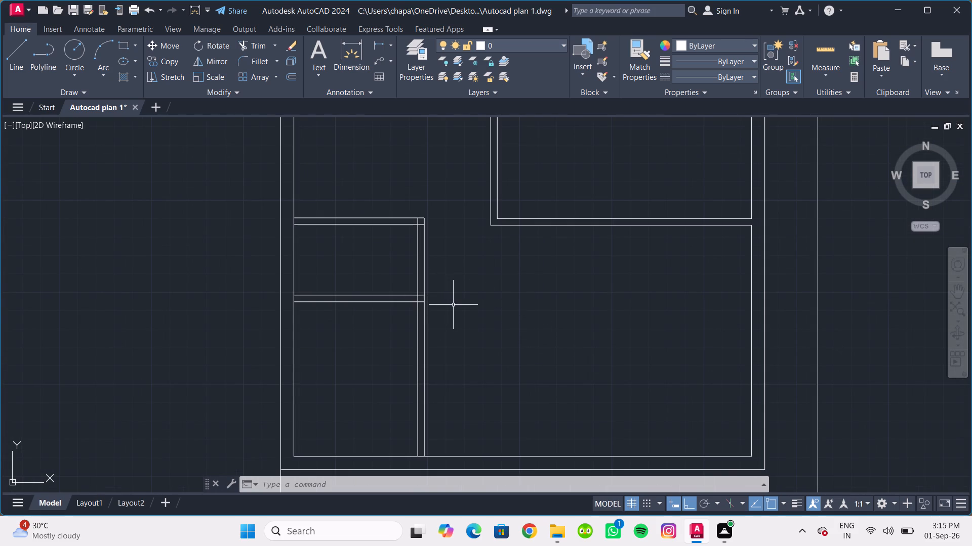
scroll(453, 305, "up", 1)
key("Escape")
key("Escape")
key("t")
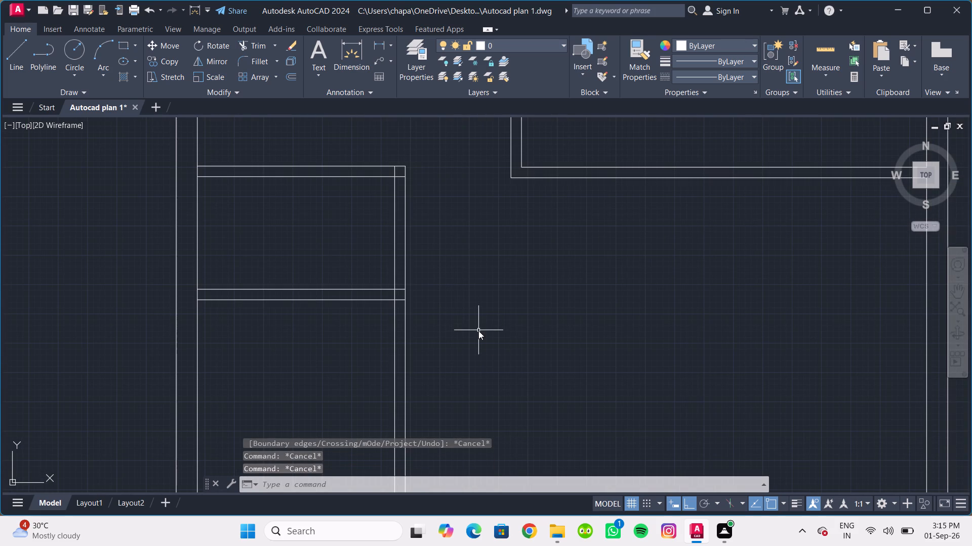
key("r")
key("Return")
scroll(389, 302, "up", 2)
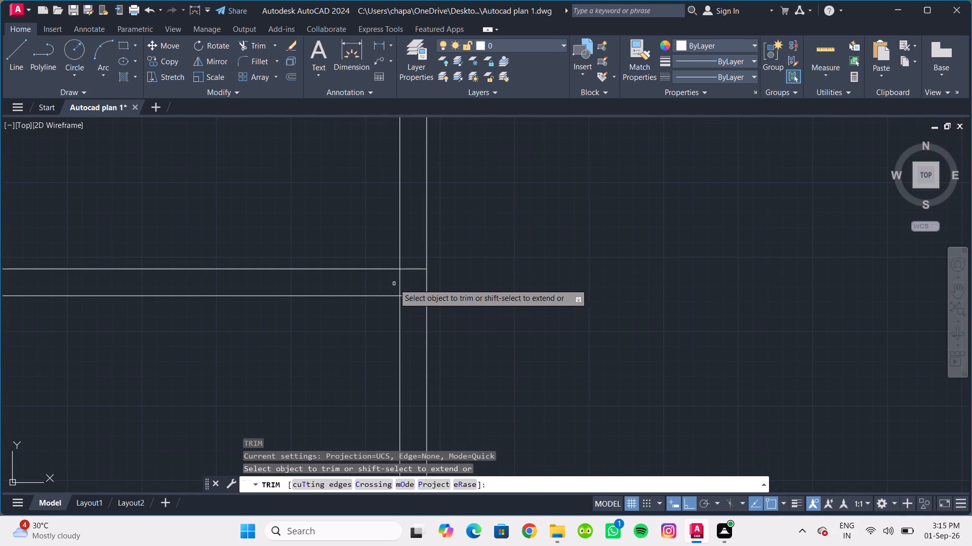
left_click_drag(394, 284, 420, 296)
scroll(468, 277, "down", 2)
middle_click_drag(473, 277, 478, 309)
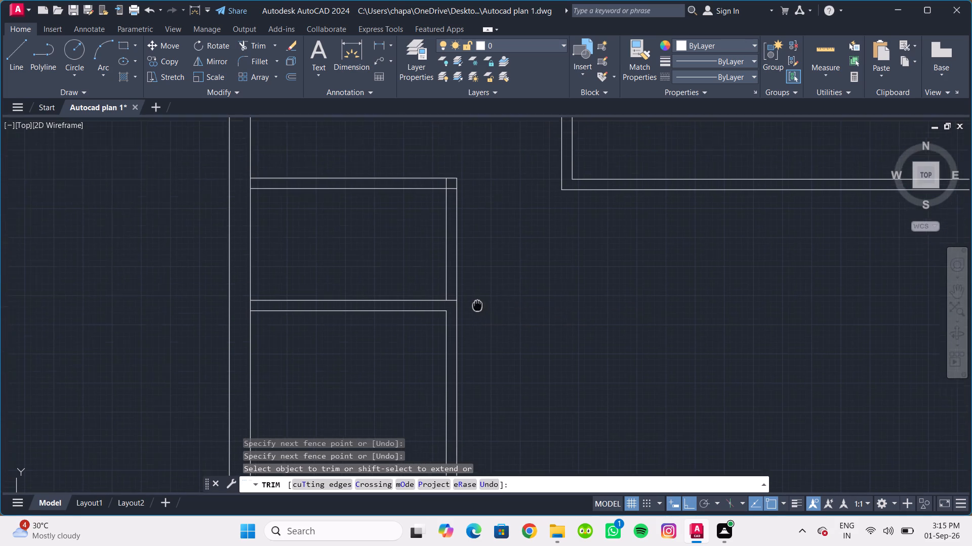
middle_click_drag(478, 309, 483, 341)
scroll(478, 340, "up", 1)
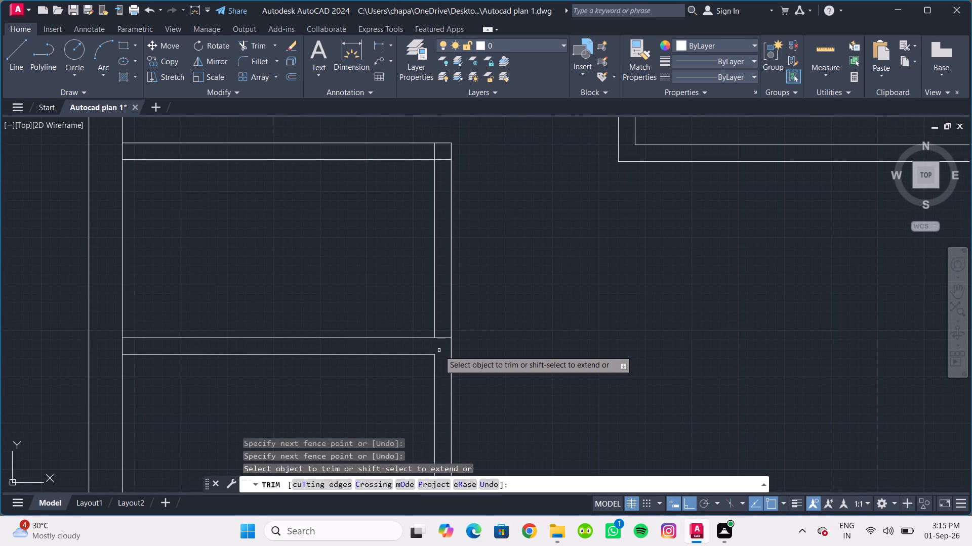
left_click_drag(440, 343, 440, 331)
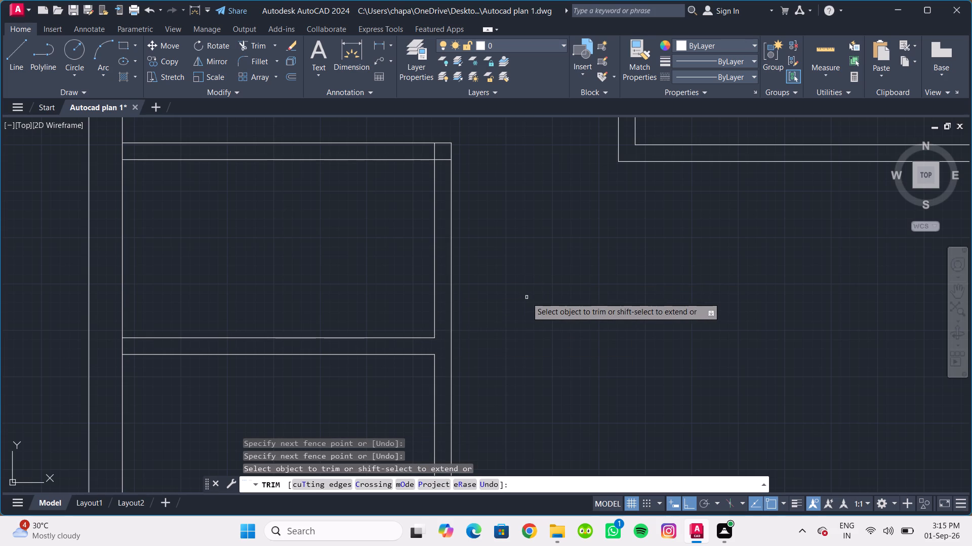
Draw a short line across the vertical partition's thickness, level with the upper line of the lower horizontal partition.
left_click(5, 63)
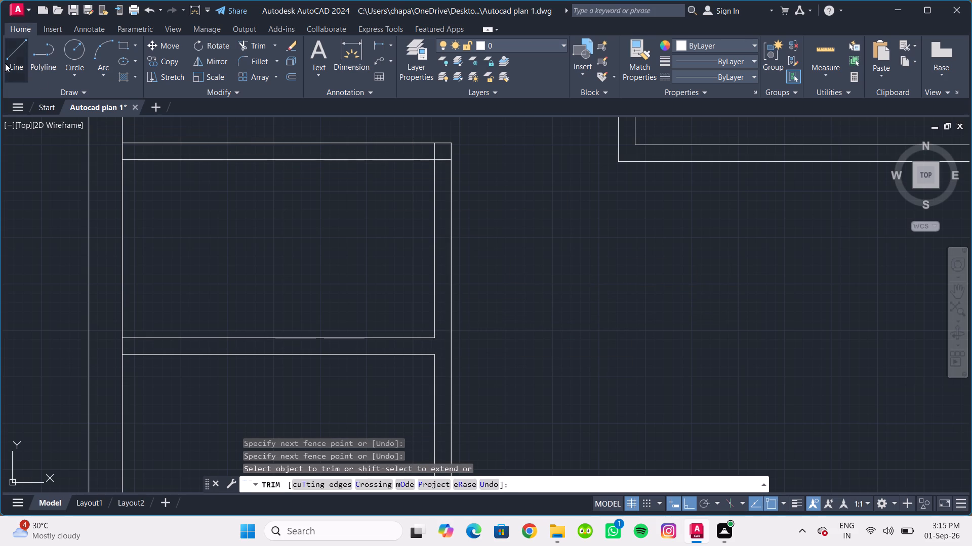
left_click(438, 338)
left_click(449, 336)
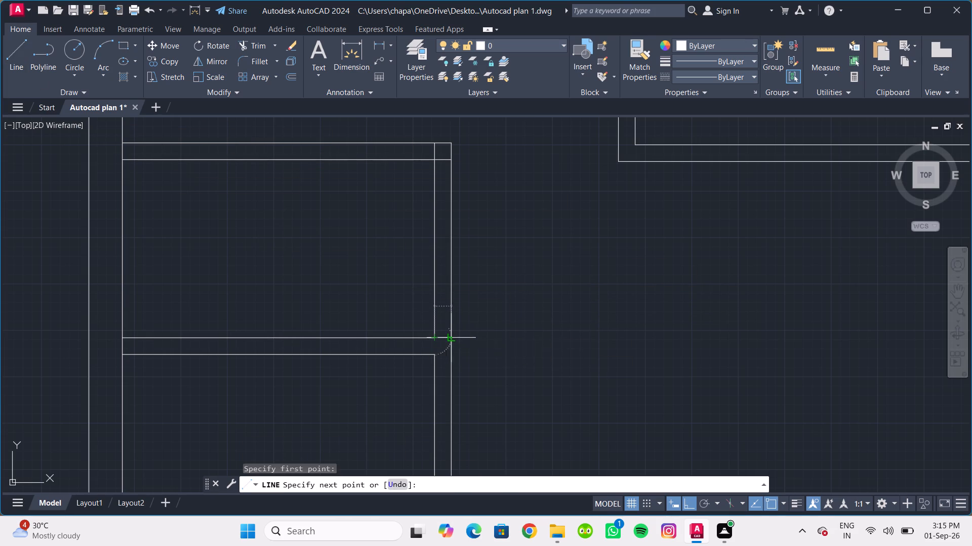
key("Escape")
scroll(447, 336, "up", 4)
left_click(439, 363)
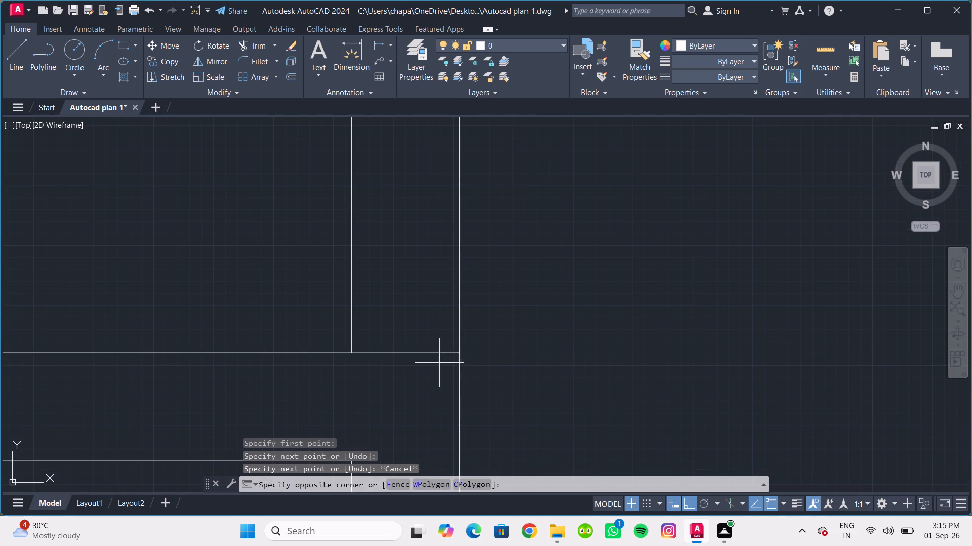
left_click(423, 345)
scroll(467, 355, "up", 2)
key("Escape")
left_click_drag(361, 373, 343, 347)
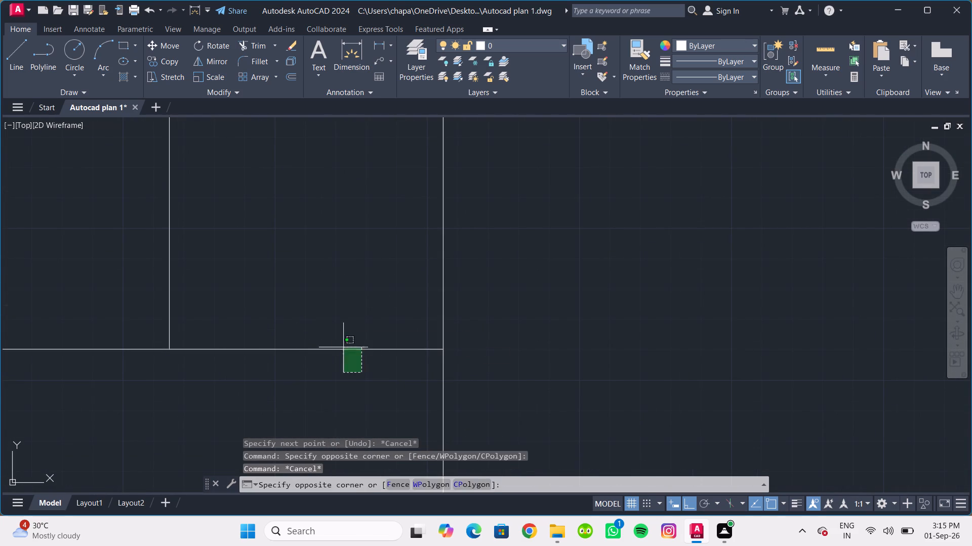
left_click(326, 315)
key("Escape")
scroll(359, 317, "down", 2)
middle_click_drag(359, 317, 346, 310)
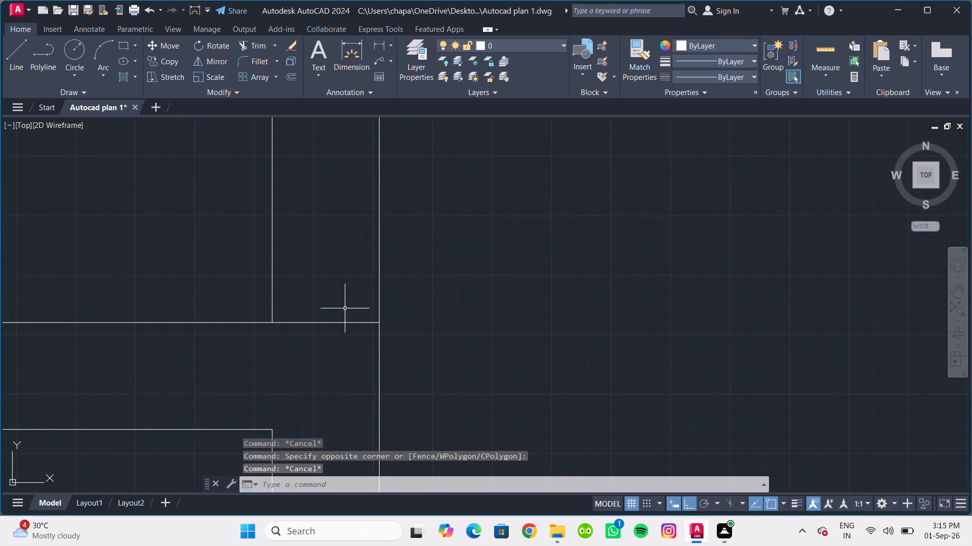
Offset the short cross line 4" upward, offset that copy another 4" upward, and end the command.
left_click(296, 73)
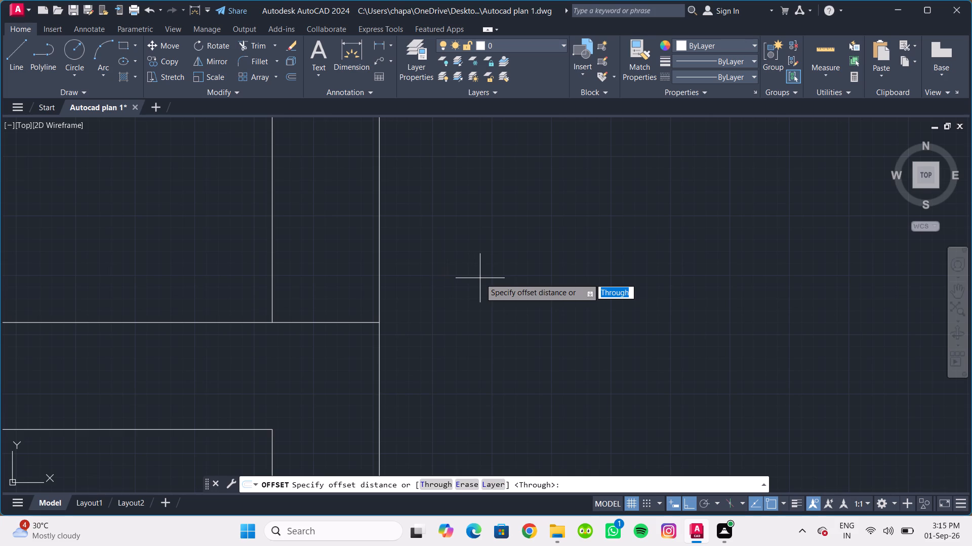
key("4")
key("Return")
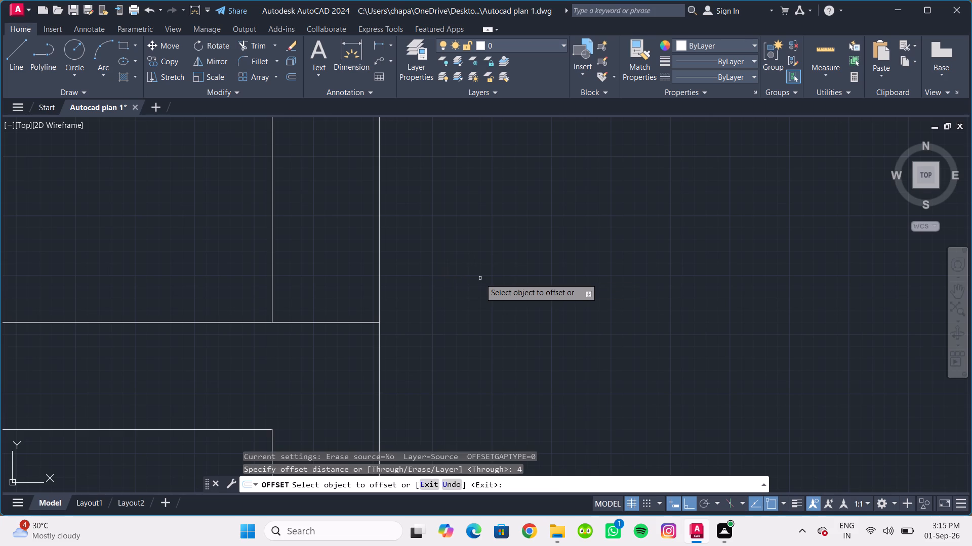
left_click(346, 321)
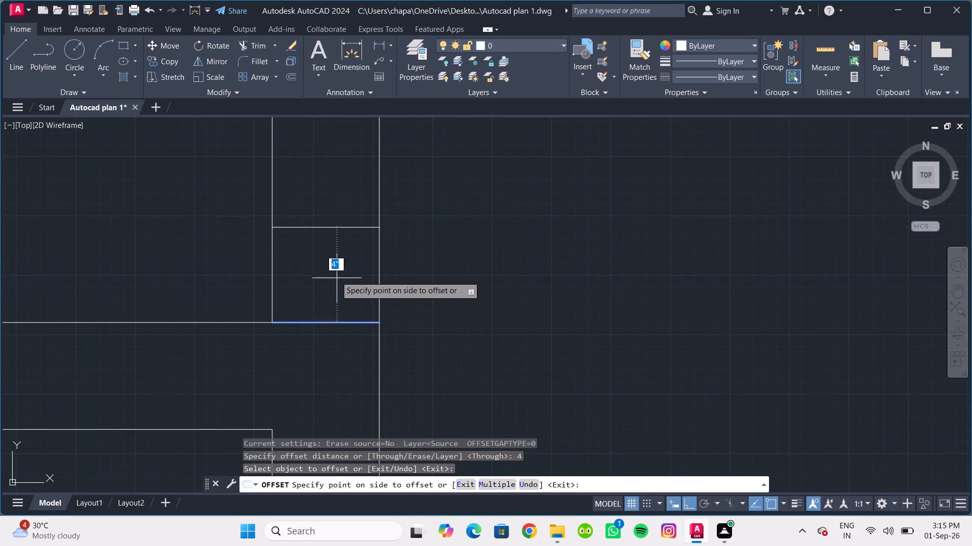
left_click(335, 275)
scroll(334, 274, "down", 4)
scroll(341, 276, "up", 2)
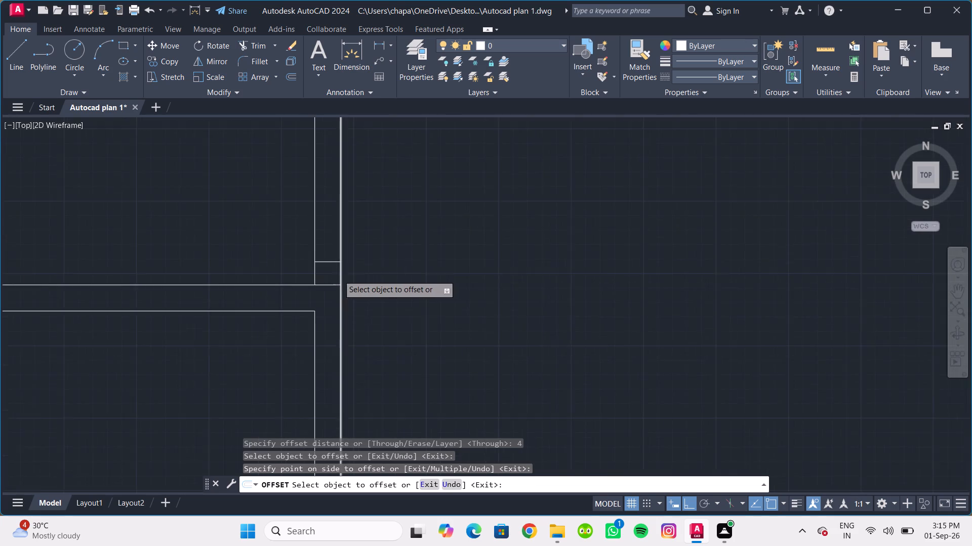
scroll(338, 275, "up", 1)
left_click(301, 241)
left_click(287, 212)
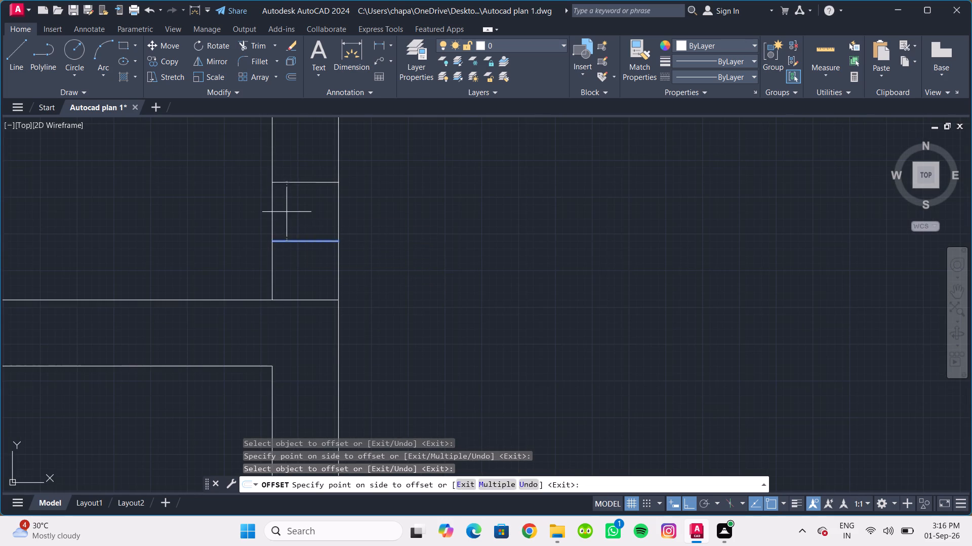
scroll(289, 222, "down", 5)
scroll(314, 237, "up", 4)
key("Escape")
key("Escape")
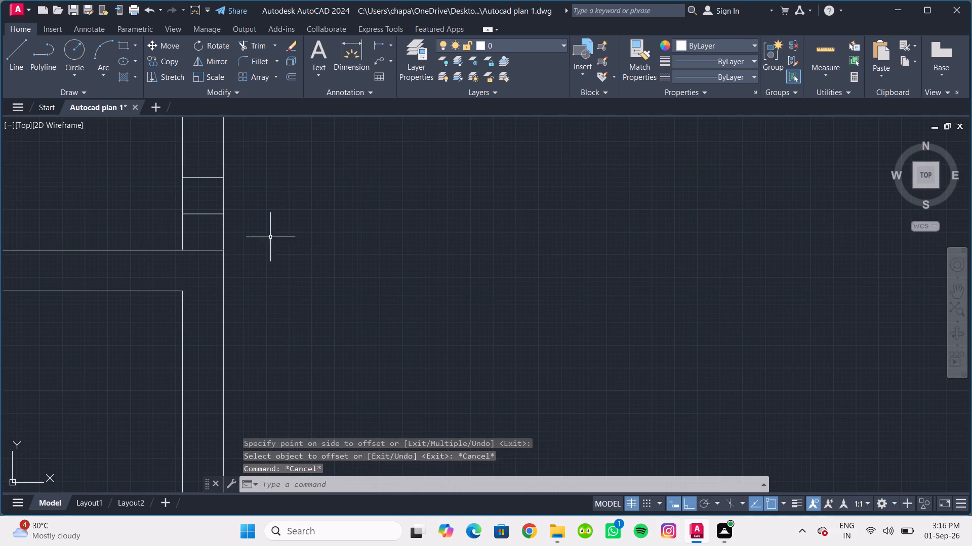
Delete the middle cross line and the original cross line at the junction, keeping only the uppermost one.
left_click_drag(207, 224, 201, 220)
left_click(197, 207)
key("Delete")
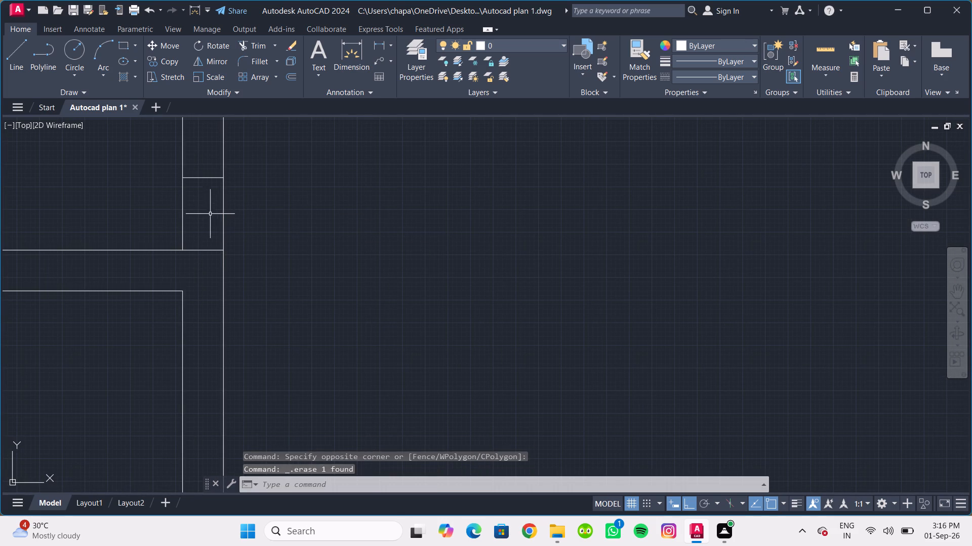
left_click_drag(213, 259, 210, 248)
left_click(207, 235)
key("Delete")
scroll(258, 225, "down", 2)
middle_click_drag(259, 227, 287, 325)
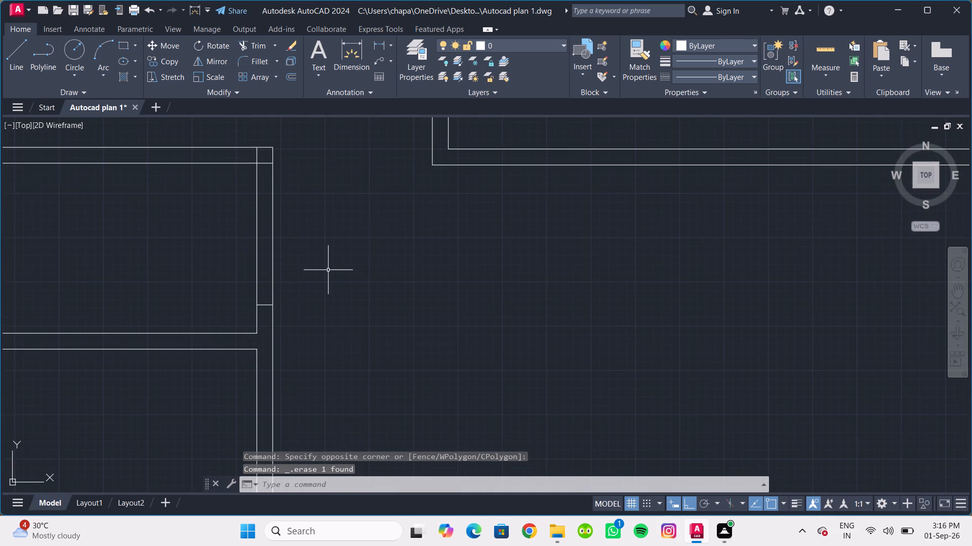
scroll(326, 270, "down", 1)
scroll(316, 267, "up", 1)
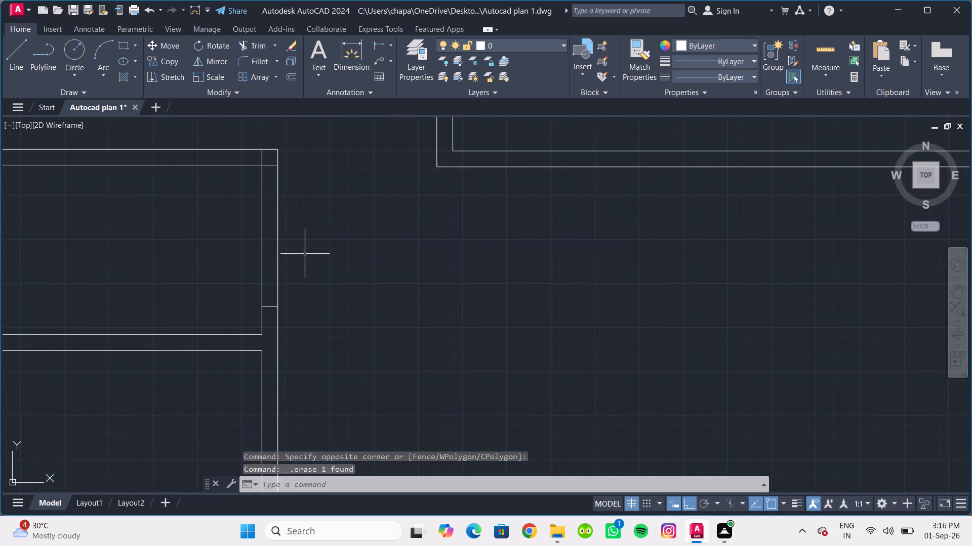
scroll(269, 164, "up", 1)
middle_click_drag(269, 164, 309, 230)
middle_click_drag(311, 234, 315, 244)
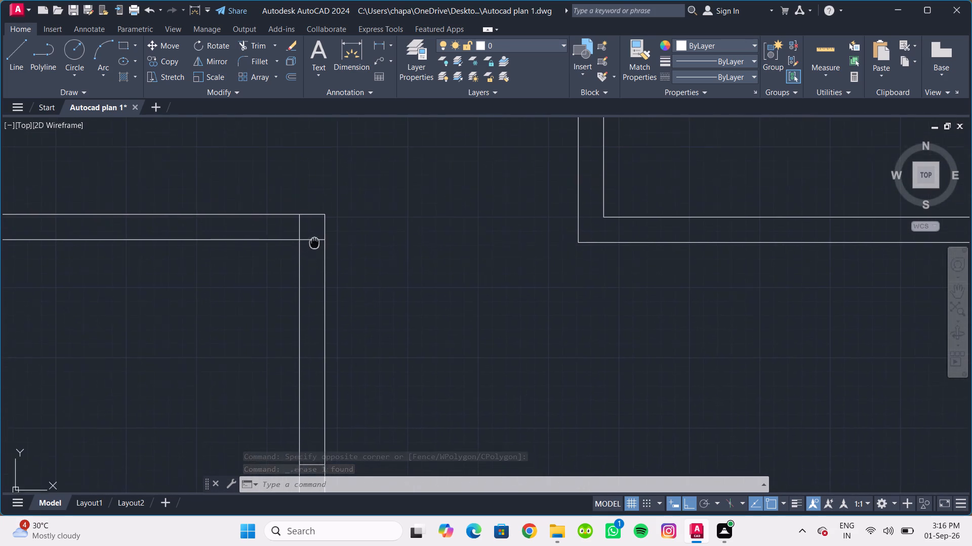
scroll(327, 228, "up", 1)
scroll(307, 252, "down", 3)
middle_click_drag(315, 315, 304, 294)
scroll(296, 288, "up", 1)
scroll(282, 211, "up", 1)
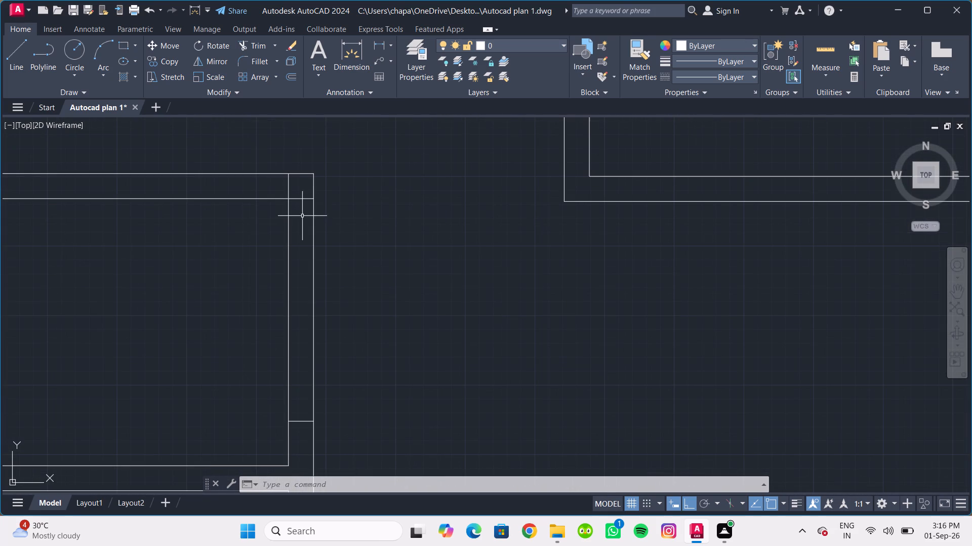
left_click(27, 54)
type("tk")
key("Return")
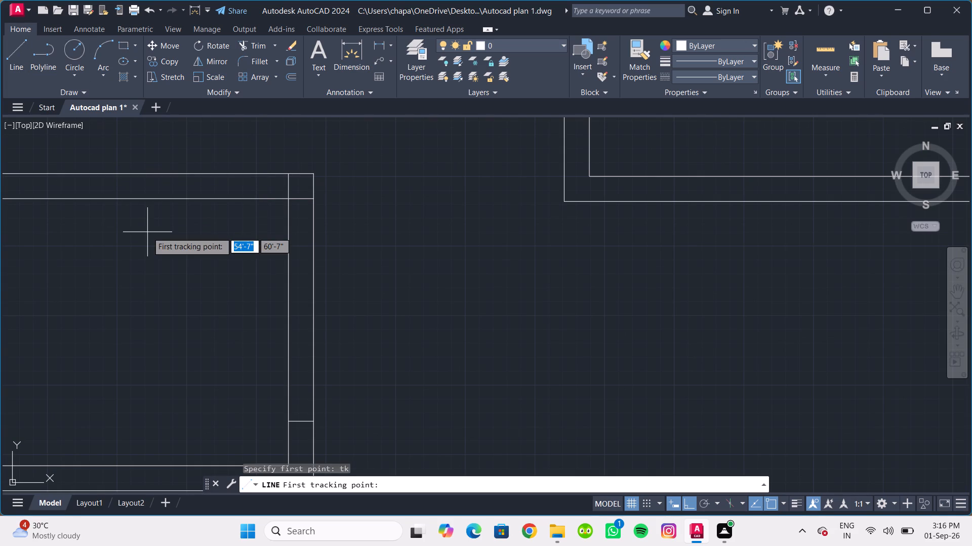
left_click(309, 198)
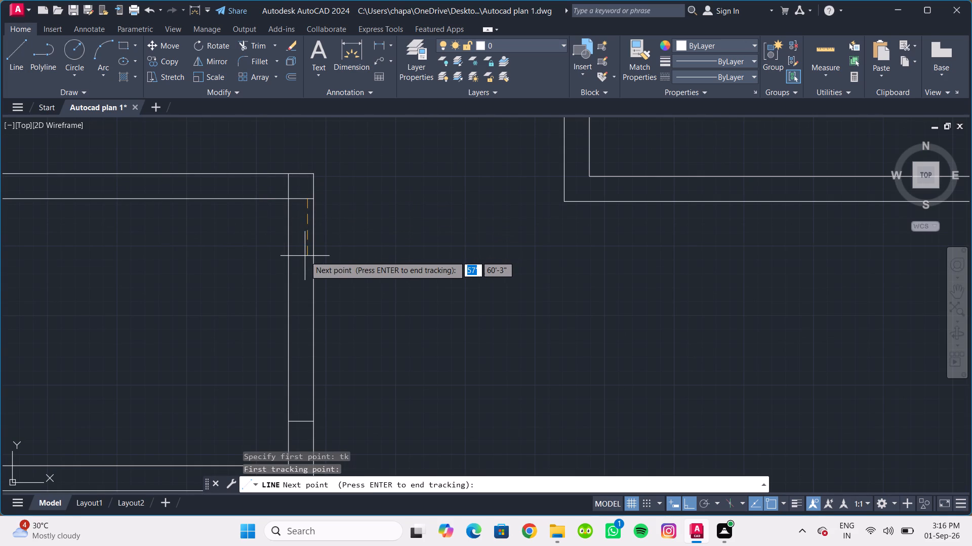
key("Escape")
Using tracking, draw a line across the vertical partition 8" below the lower line of the upper horizontal partition.
left_click(10, 50)
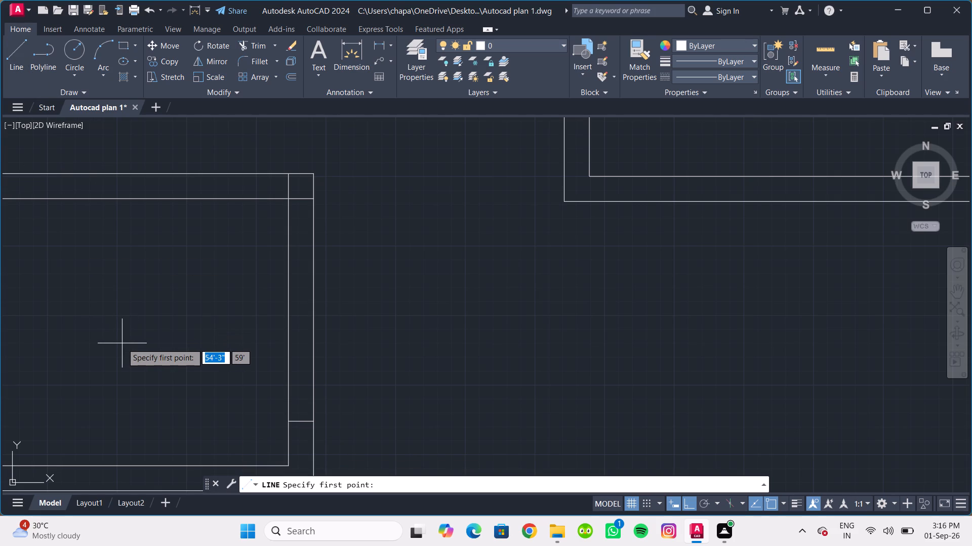
type("tk")
key("Return")
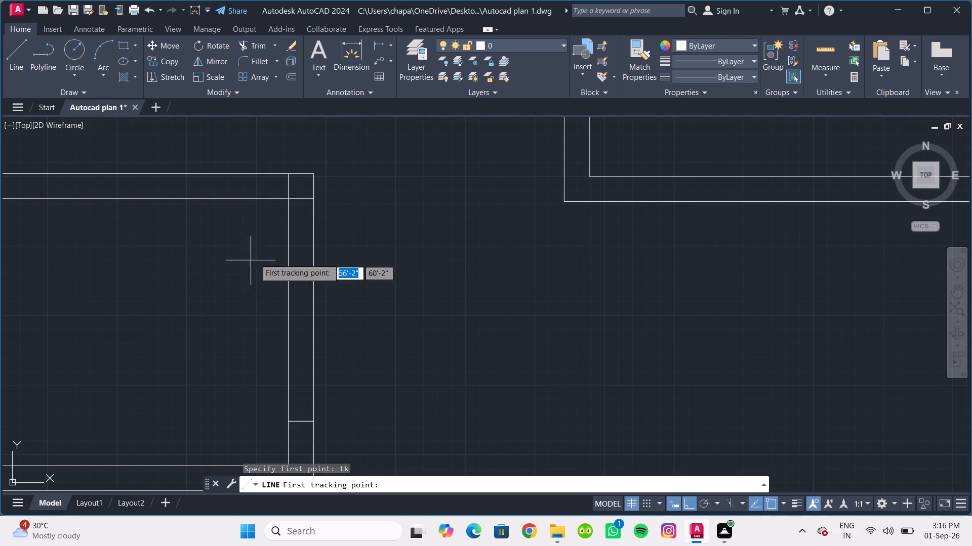
left_click(314, 200)
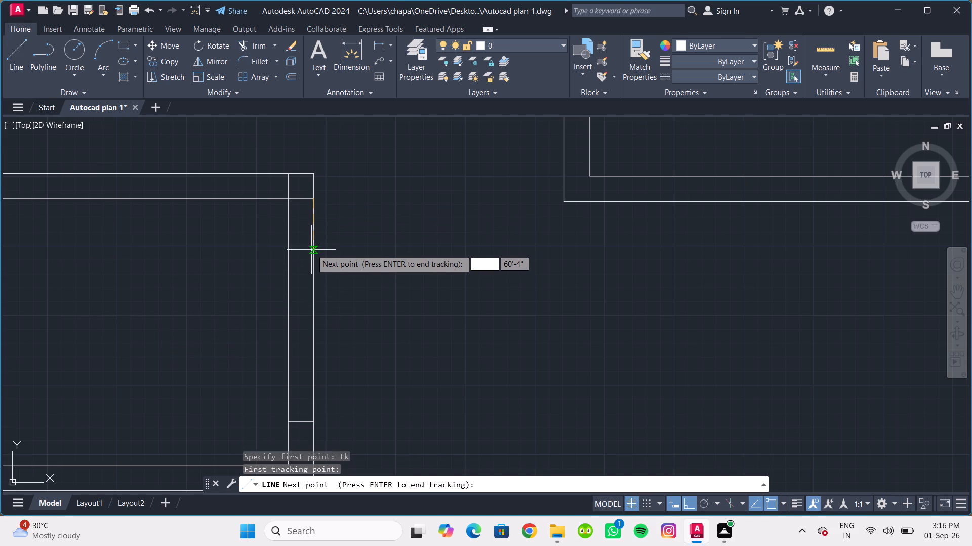
key("8")
key("Return")
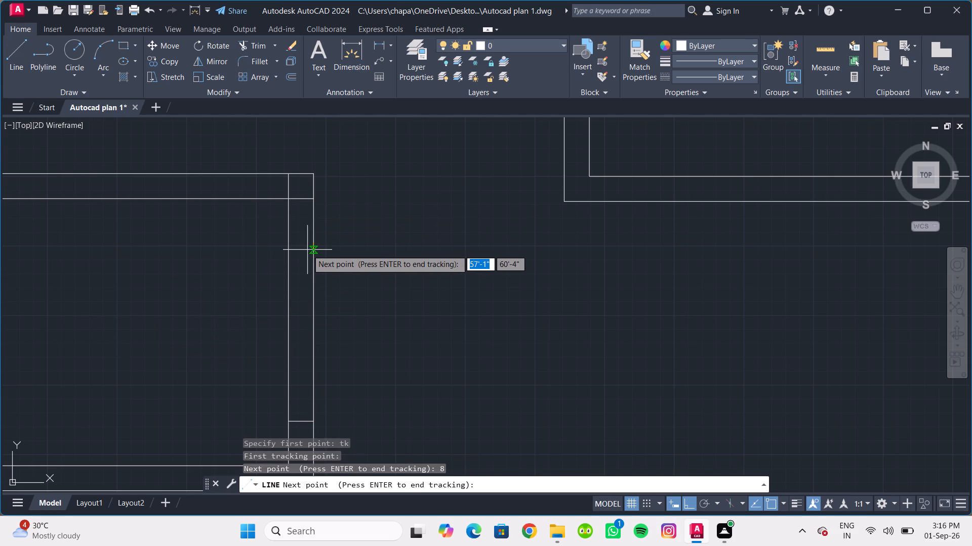
key("Return")
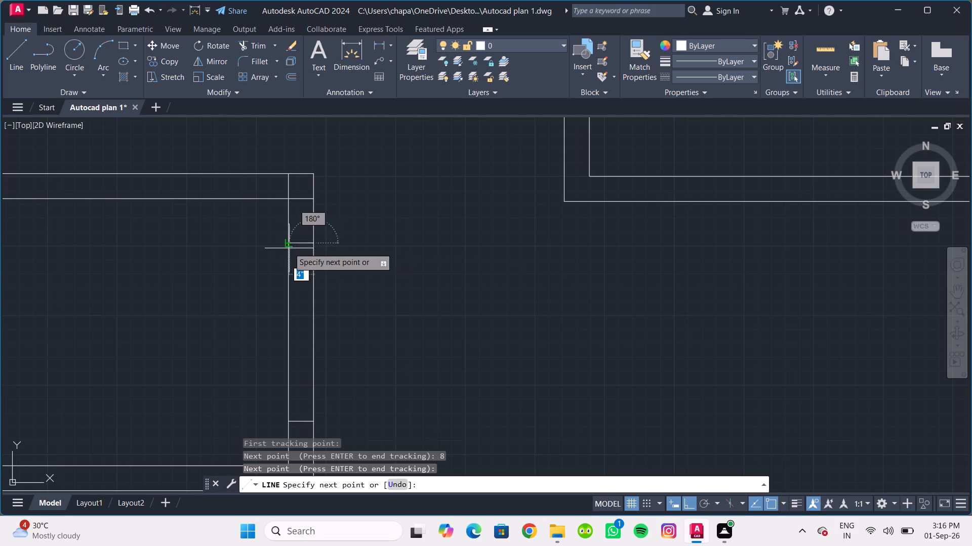
left_click(287, 242)
key("Escape")
key("Escape")
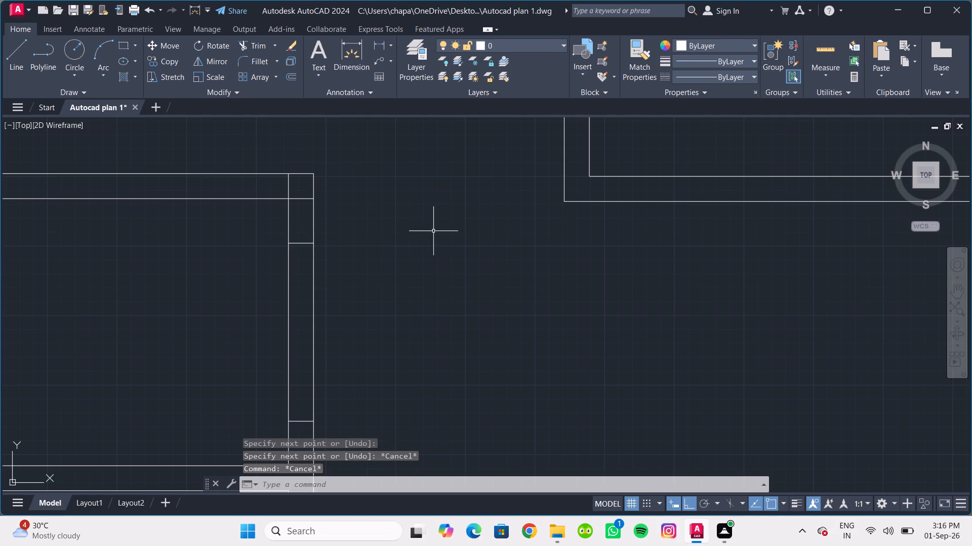
Trim the two inner line overlaps at the corner where the upper horizontal partition meets the vertical partition.
scroll(433, 231, "down", 1)
scroll(436, 236, "up", 1)
key("t")
key("r")
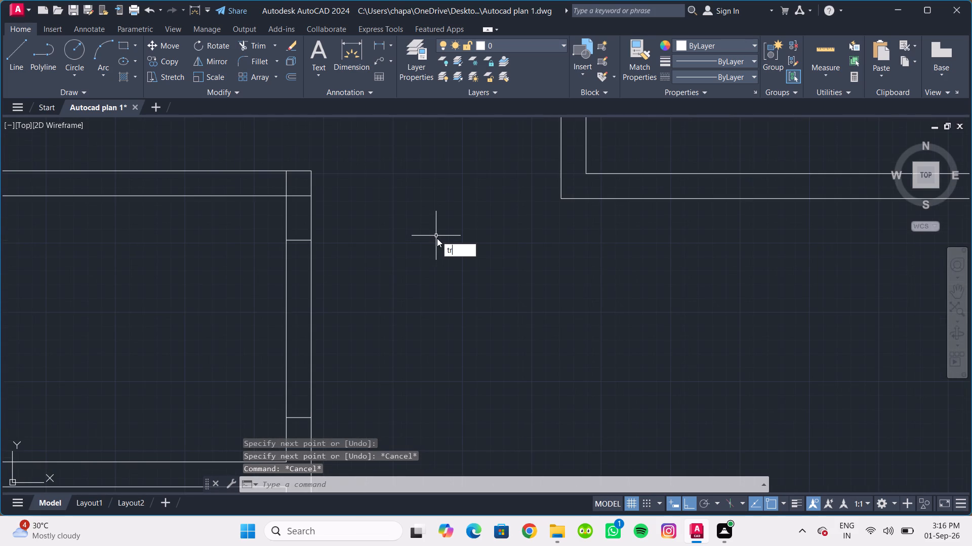
key("Return")
scroll(294, 181, "up", 2)
left_click_drag(246, 182, 263, 184)
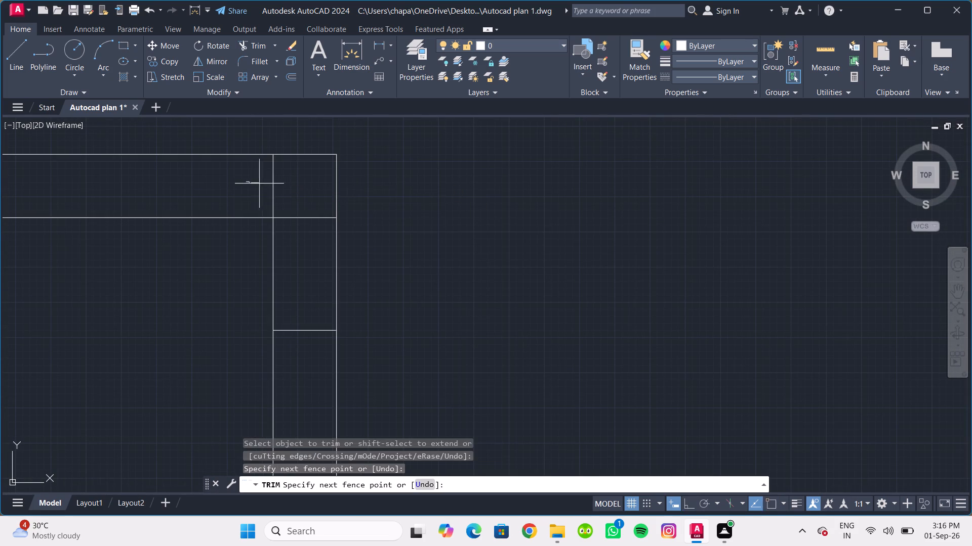
left_click_drag(263, 184, 288, 189)
left_click_drag(297, 234, 297, 209)
Trim both vertical partition lines between the two cross lines to cut the opening, and end the command.
scroll(381, 215, "down", 4)
left_click_drag(403, 260, 354, 262)
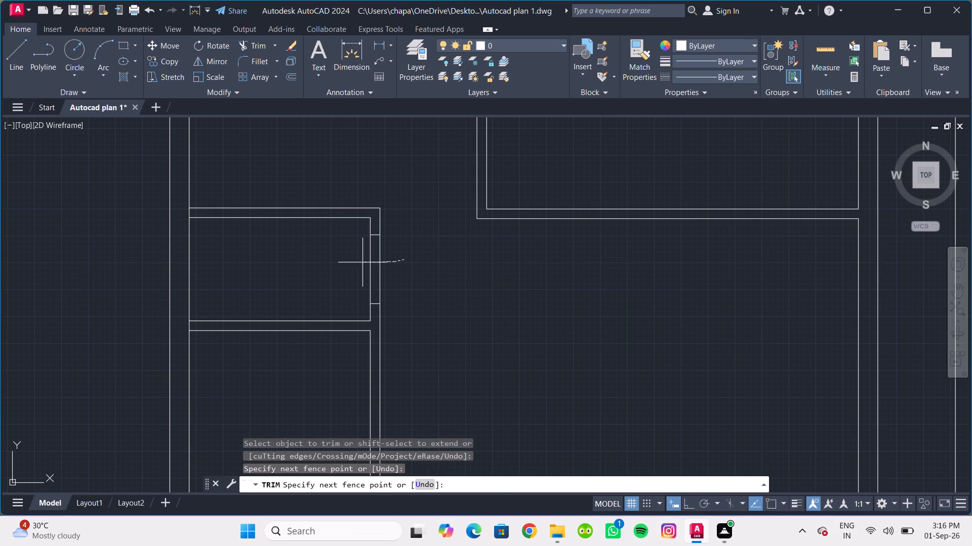
left_click_drag(354, 262, 332, 264)
scroll(482, 269, "down", 2)
middle_click_drag(480, 272, 444, 279)
scroll(447, 282, "up", 1)
middle_click_drag(436, 268, 443, 307)
key("Escape")
key("Escape")
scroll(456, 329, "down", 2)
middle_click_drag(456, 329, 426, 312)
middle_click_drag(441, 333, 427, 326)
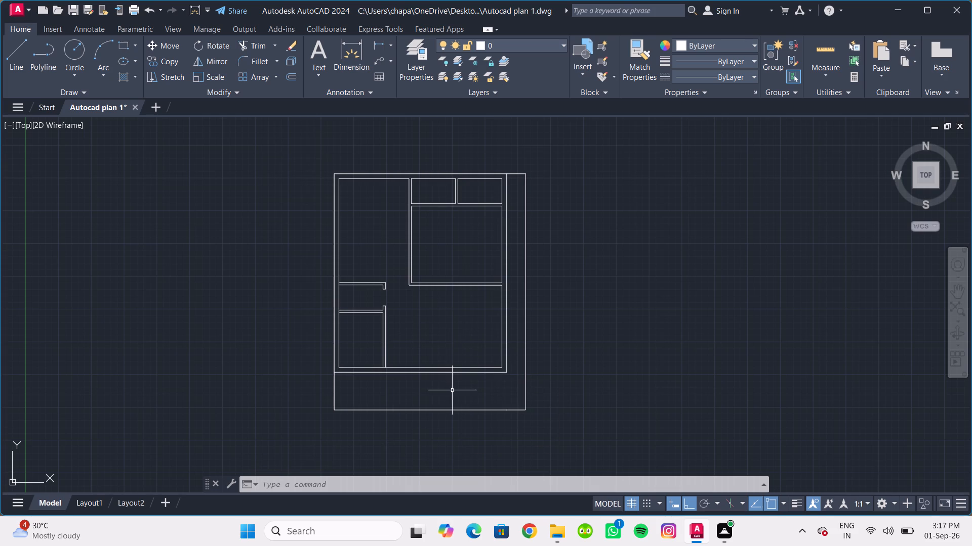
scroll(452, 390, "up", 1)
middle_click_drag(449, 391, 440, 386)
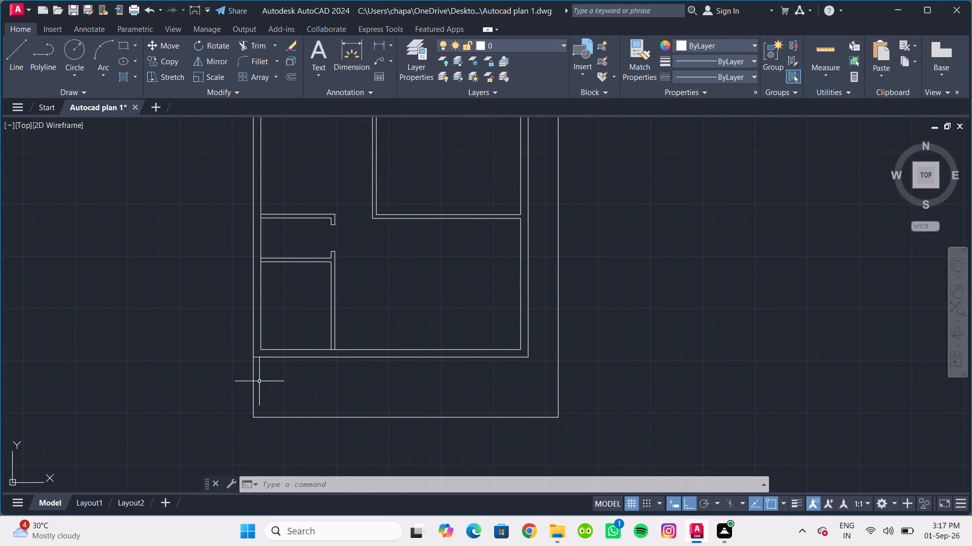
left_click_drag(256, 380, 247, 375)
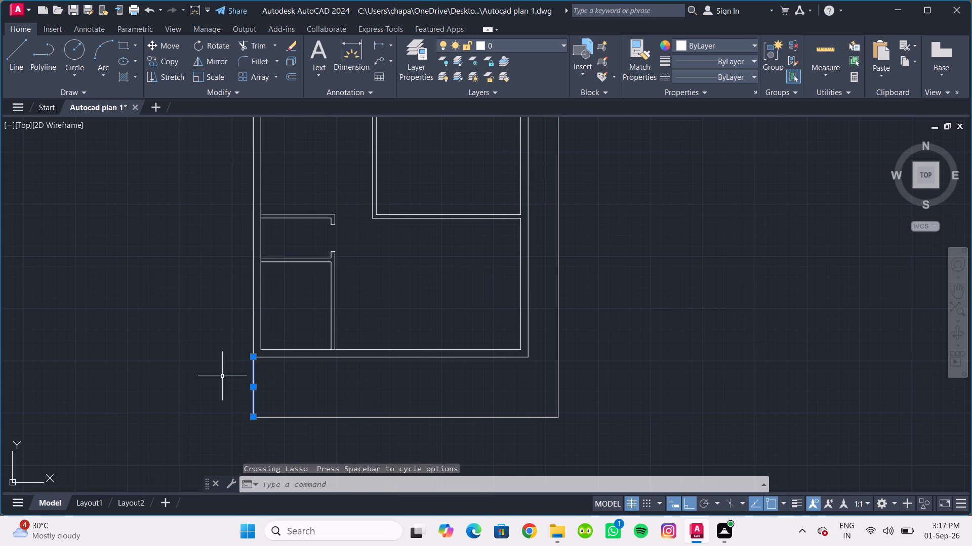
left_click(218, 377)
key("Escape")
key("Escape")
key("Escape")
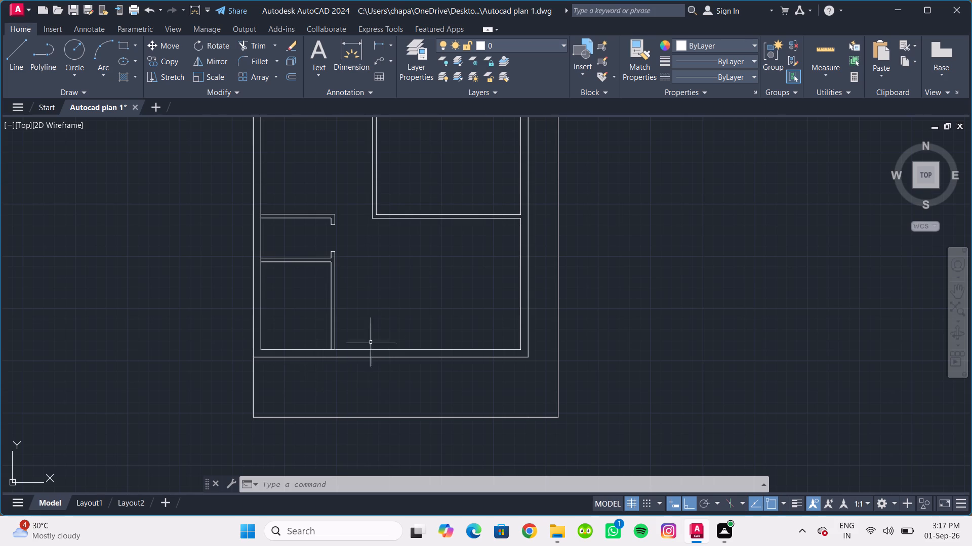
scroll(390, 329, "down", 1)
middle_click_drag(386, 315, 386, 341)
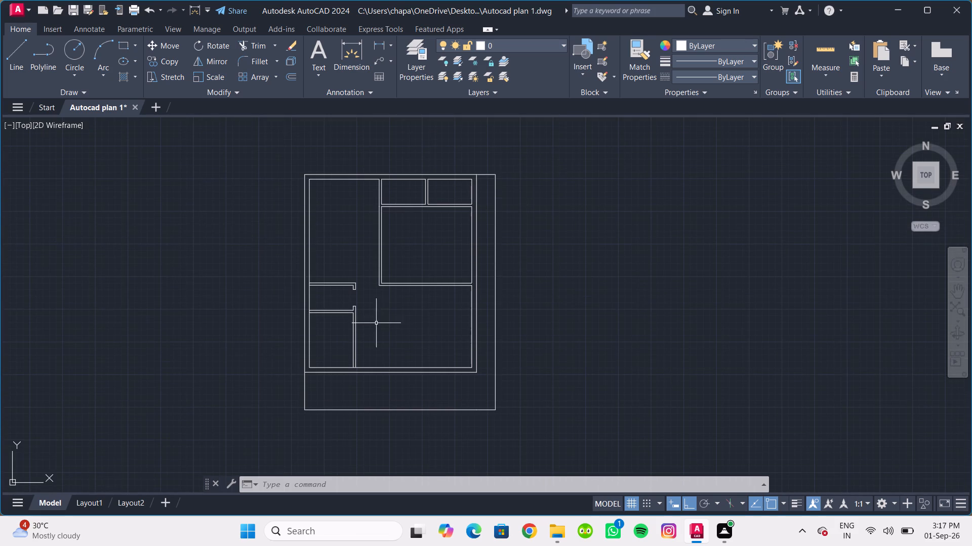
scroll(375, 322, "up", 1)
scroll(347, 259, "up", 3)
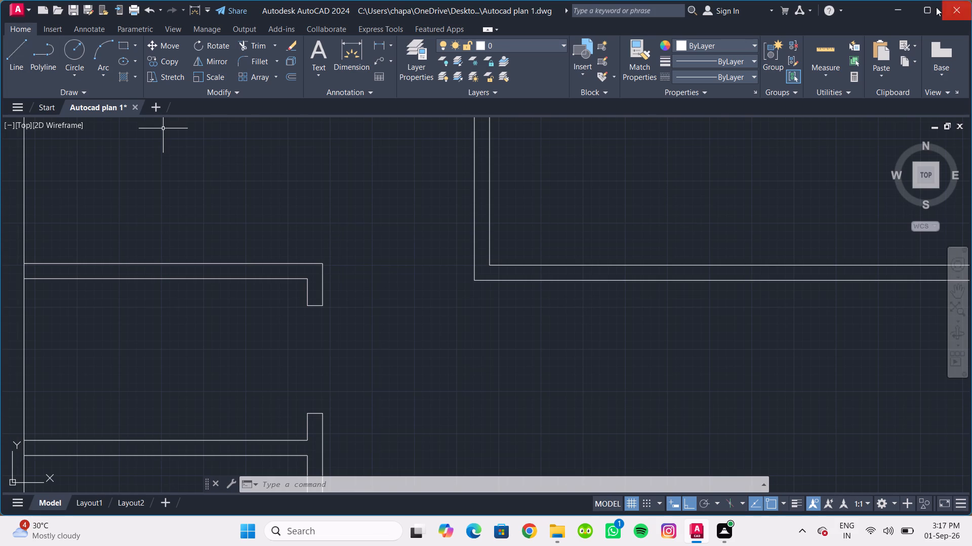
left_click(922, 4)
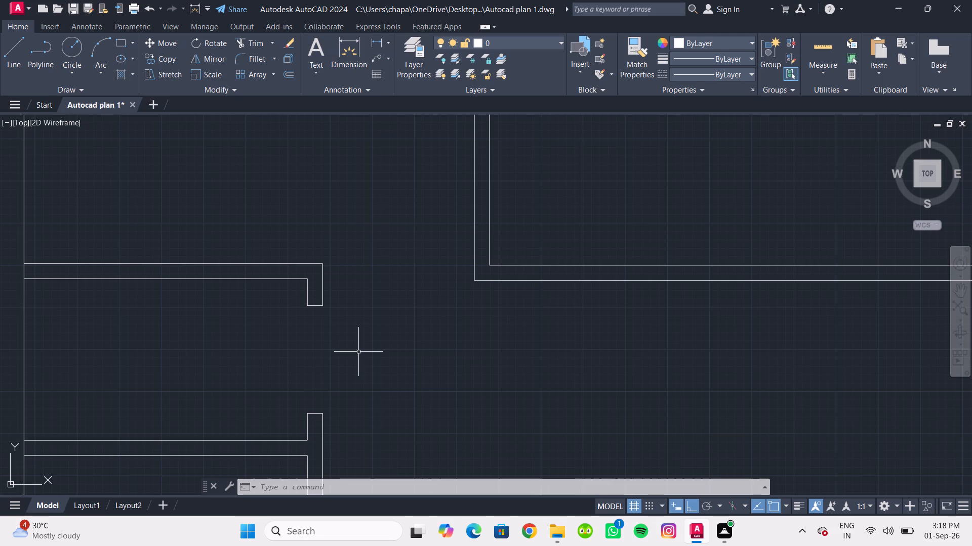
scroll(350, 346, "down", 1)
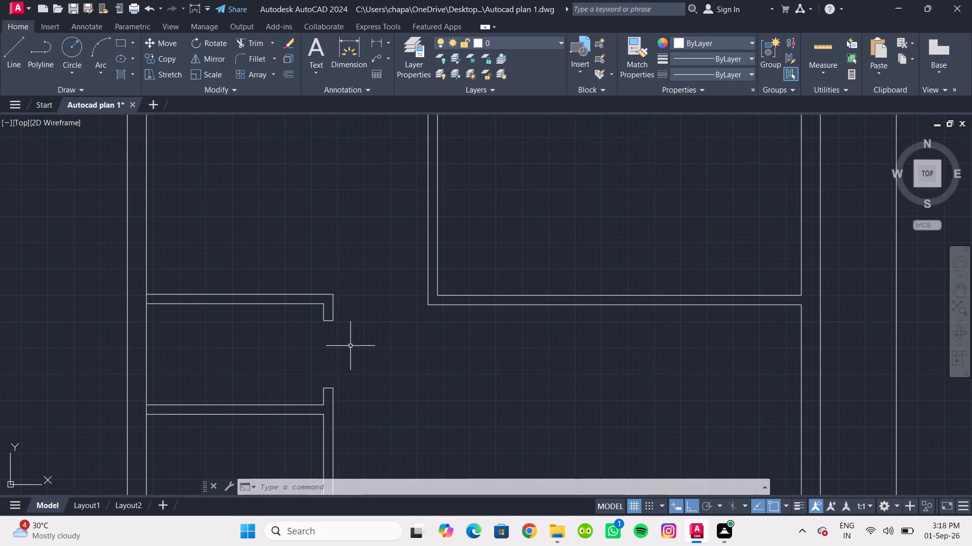
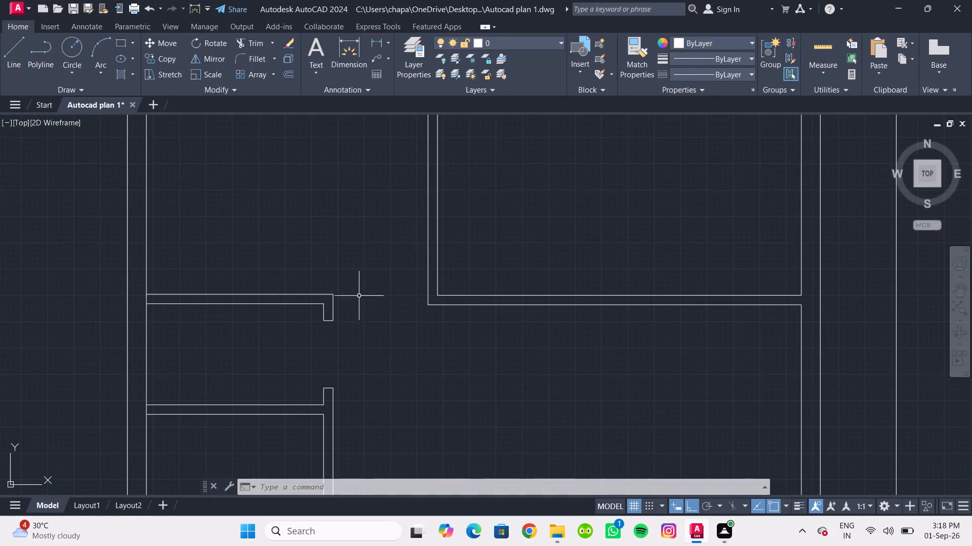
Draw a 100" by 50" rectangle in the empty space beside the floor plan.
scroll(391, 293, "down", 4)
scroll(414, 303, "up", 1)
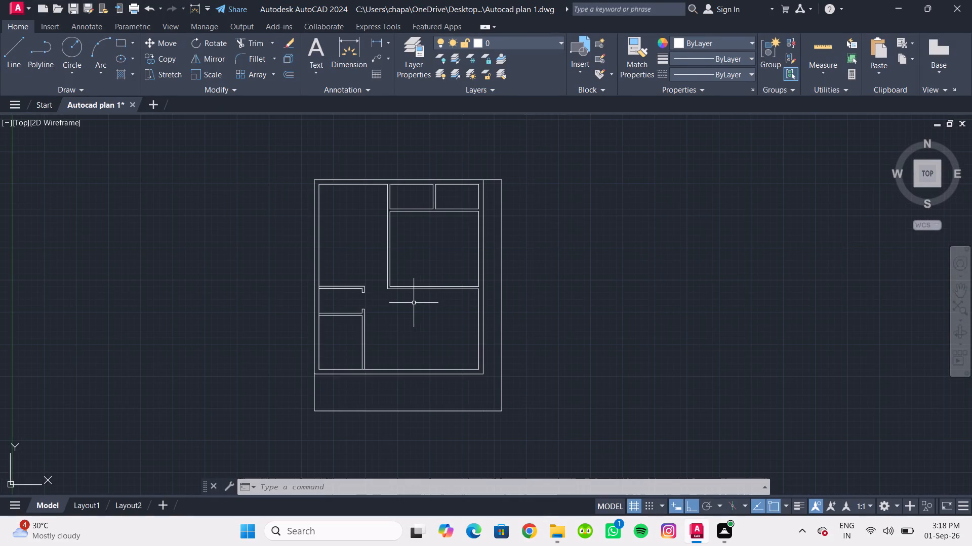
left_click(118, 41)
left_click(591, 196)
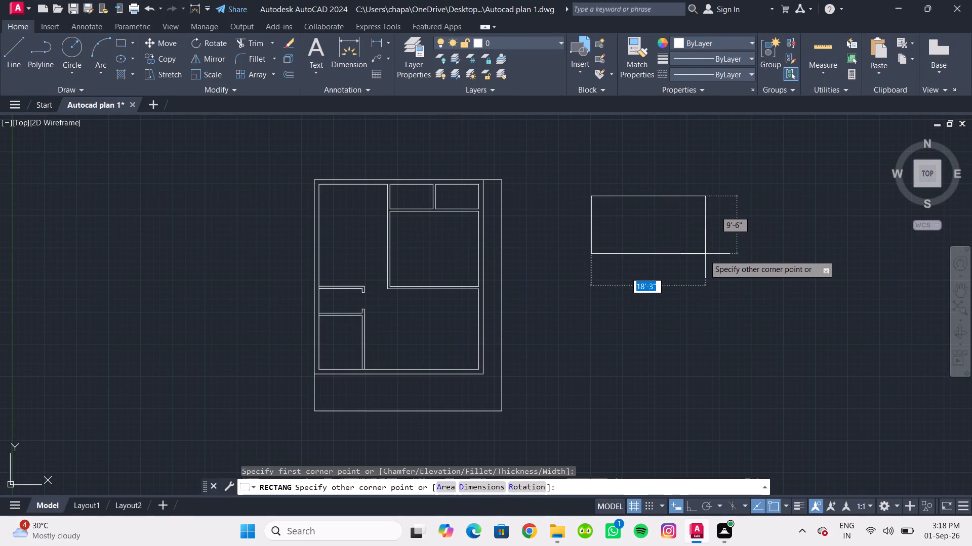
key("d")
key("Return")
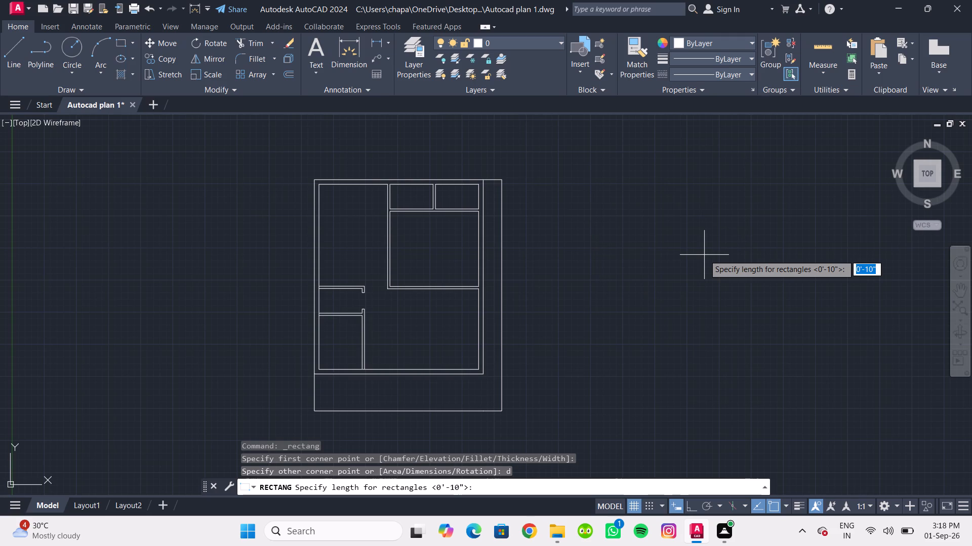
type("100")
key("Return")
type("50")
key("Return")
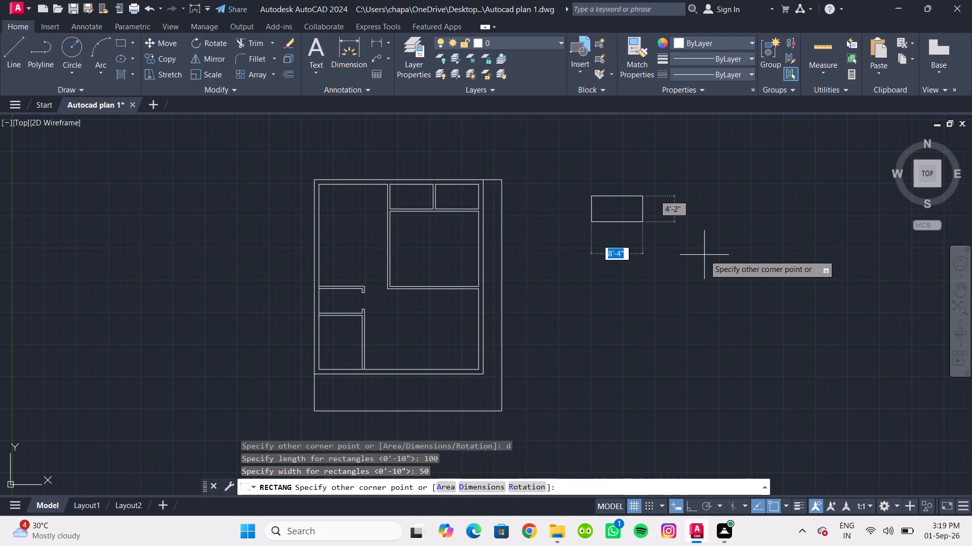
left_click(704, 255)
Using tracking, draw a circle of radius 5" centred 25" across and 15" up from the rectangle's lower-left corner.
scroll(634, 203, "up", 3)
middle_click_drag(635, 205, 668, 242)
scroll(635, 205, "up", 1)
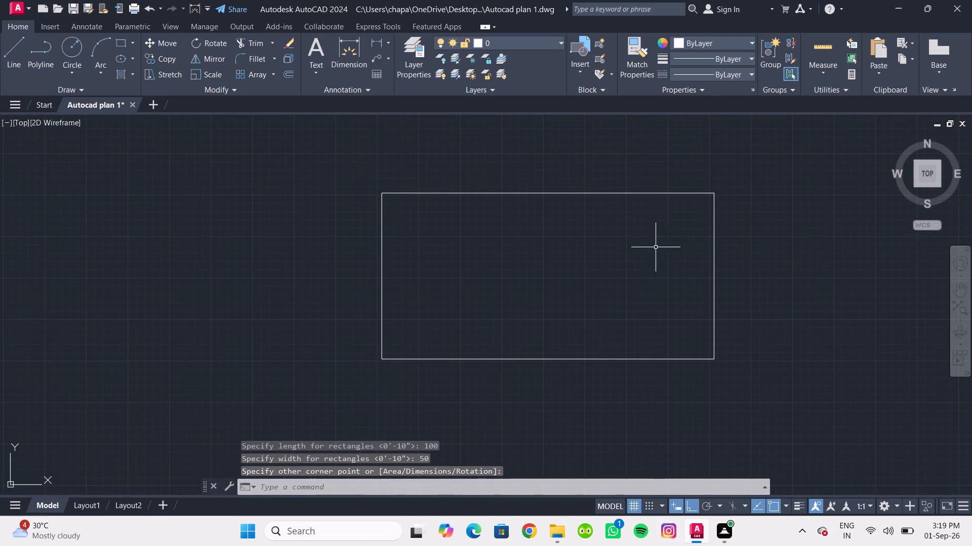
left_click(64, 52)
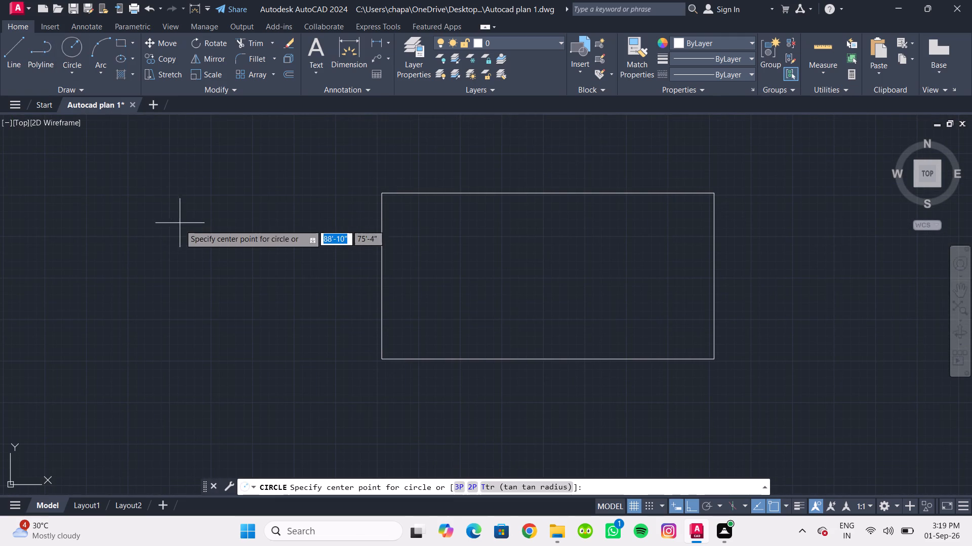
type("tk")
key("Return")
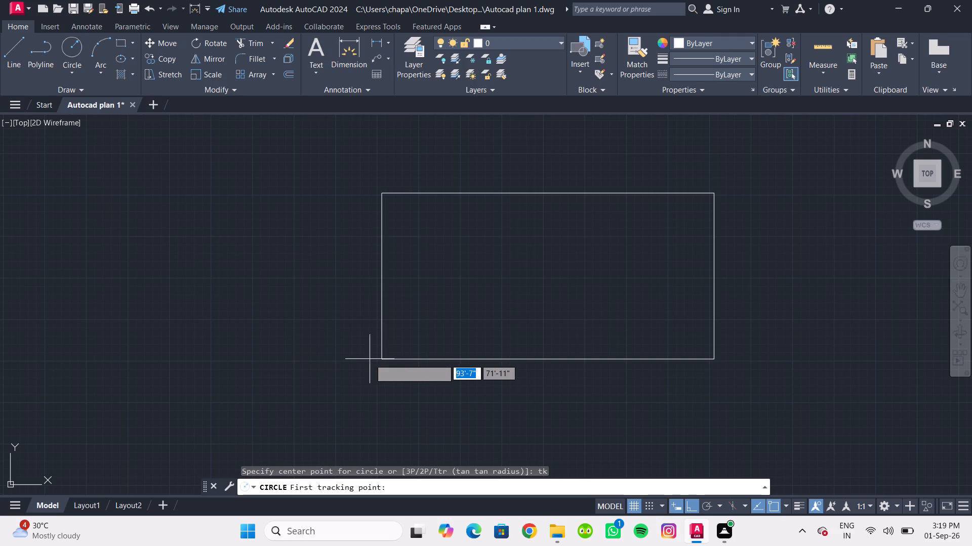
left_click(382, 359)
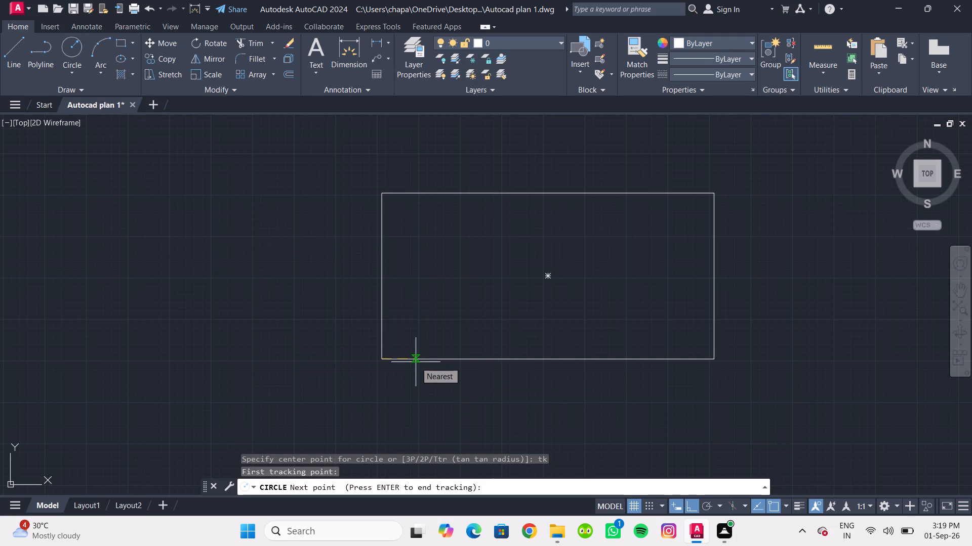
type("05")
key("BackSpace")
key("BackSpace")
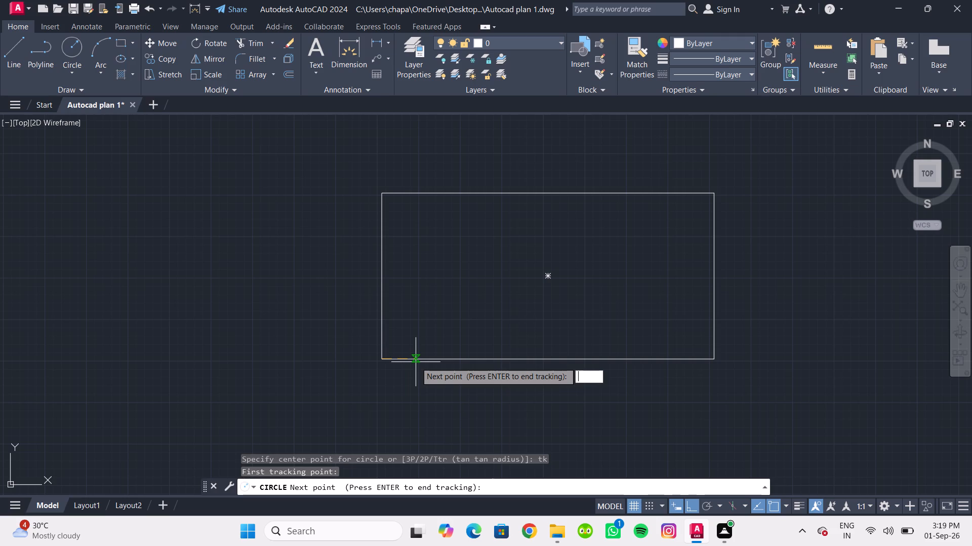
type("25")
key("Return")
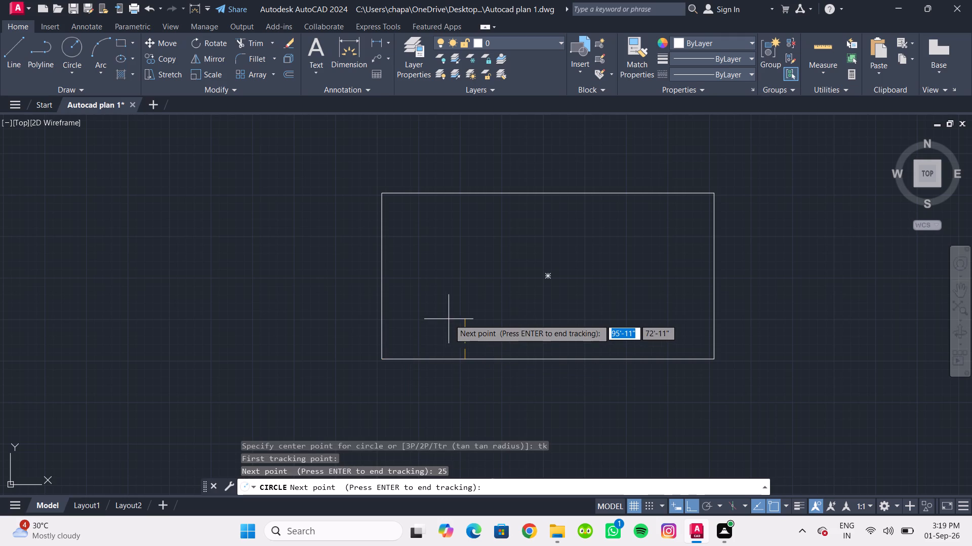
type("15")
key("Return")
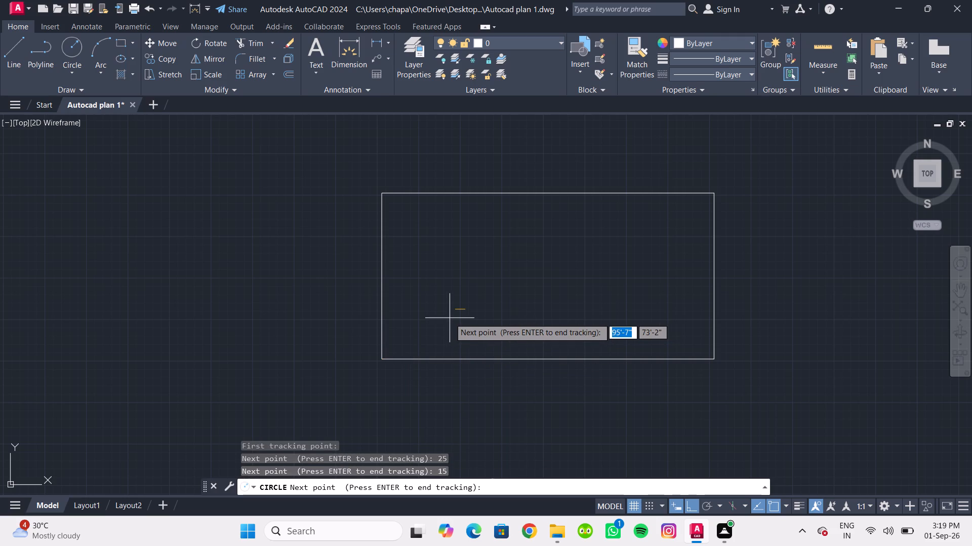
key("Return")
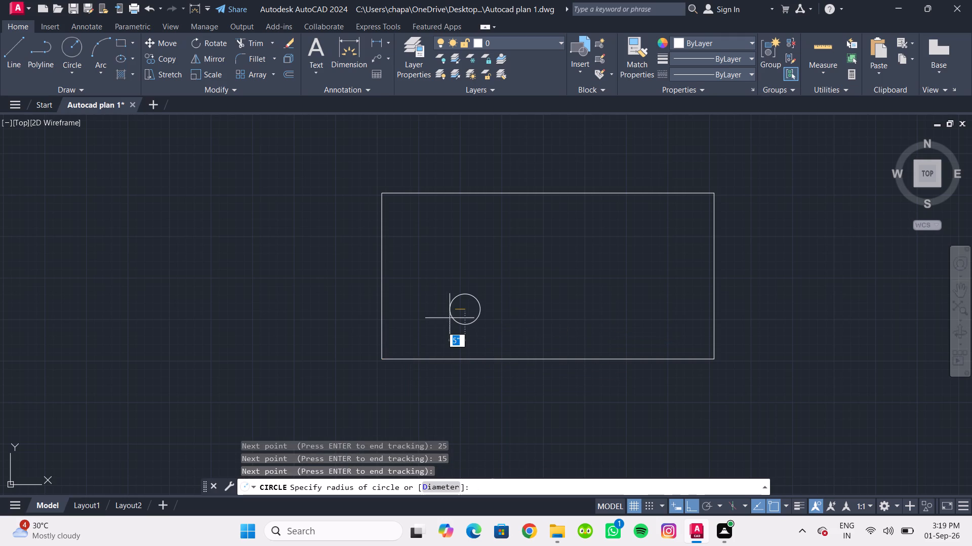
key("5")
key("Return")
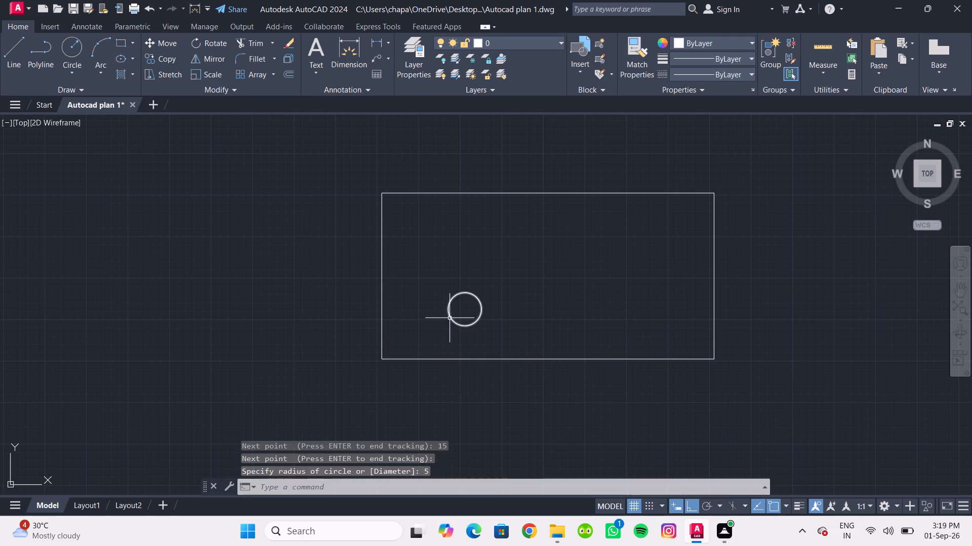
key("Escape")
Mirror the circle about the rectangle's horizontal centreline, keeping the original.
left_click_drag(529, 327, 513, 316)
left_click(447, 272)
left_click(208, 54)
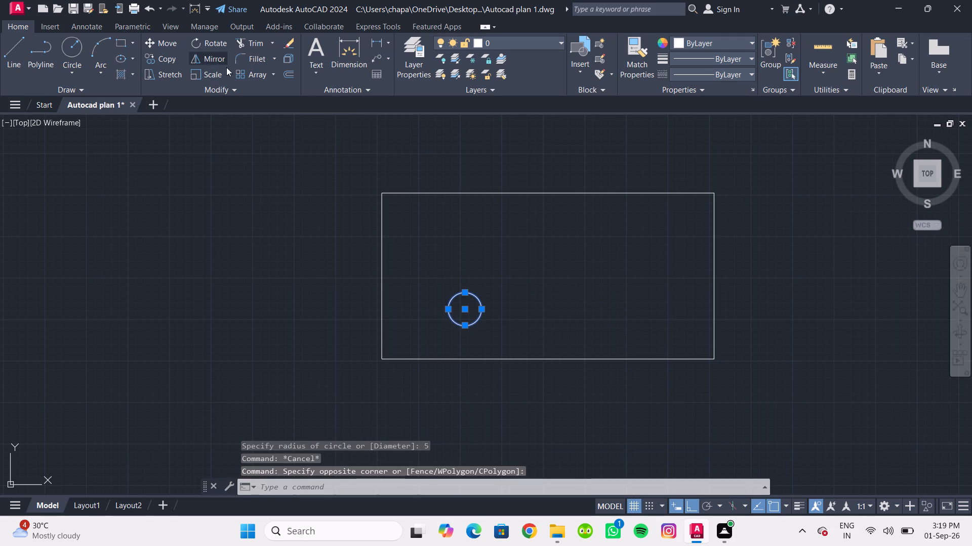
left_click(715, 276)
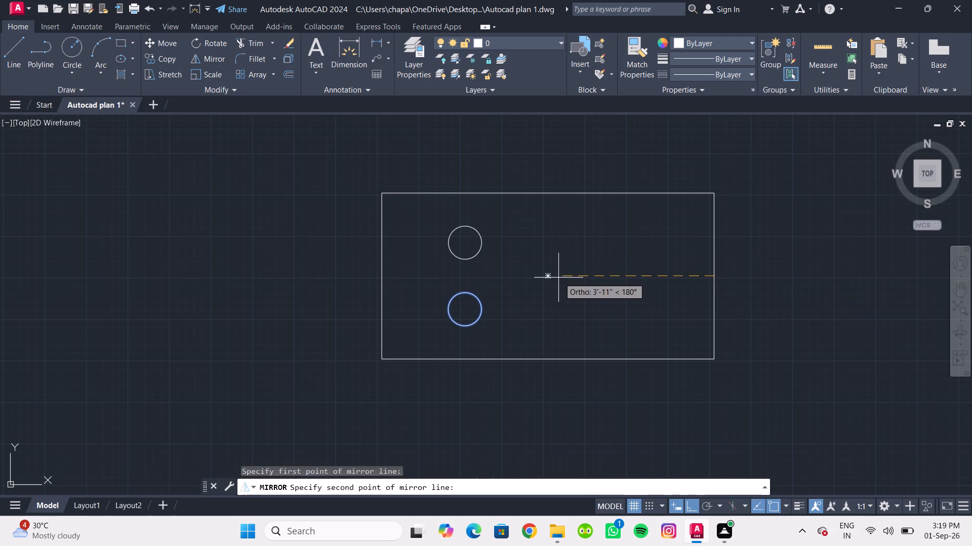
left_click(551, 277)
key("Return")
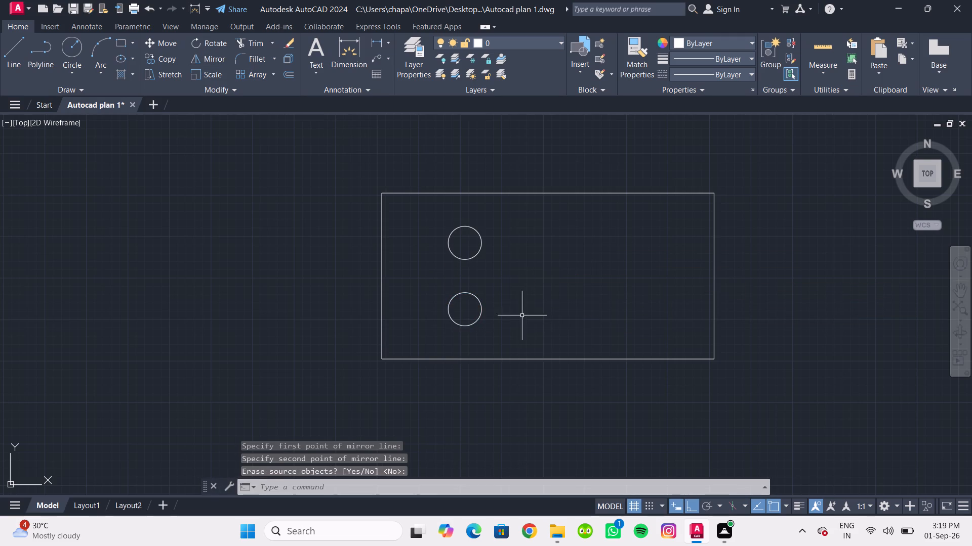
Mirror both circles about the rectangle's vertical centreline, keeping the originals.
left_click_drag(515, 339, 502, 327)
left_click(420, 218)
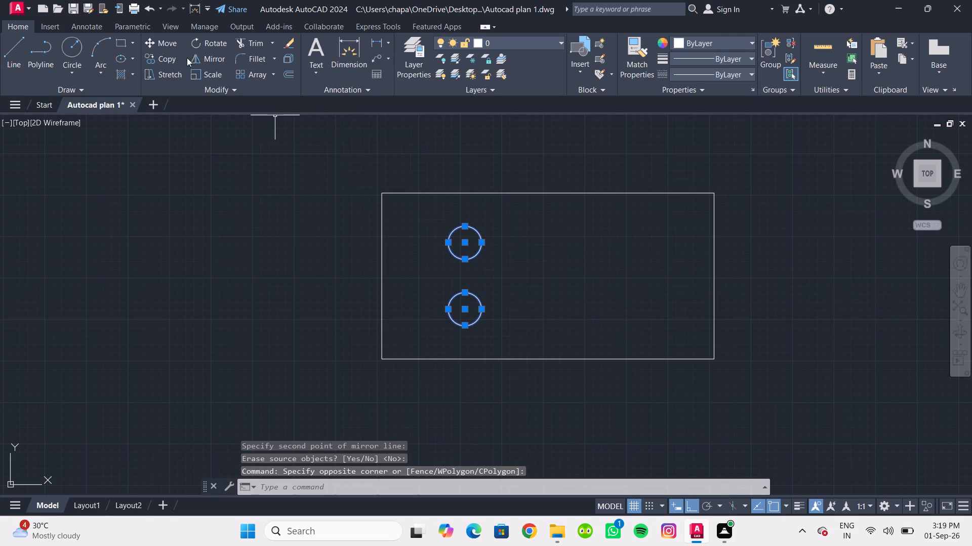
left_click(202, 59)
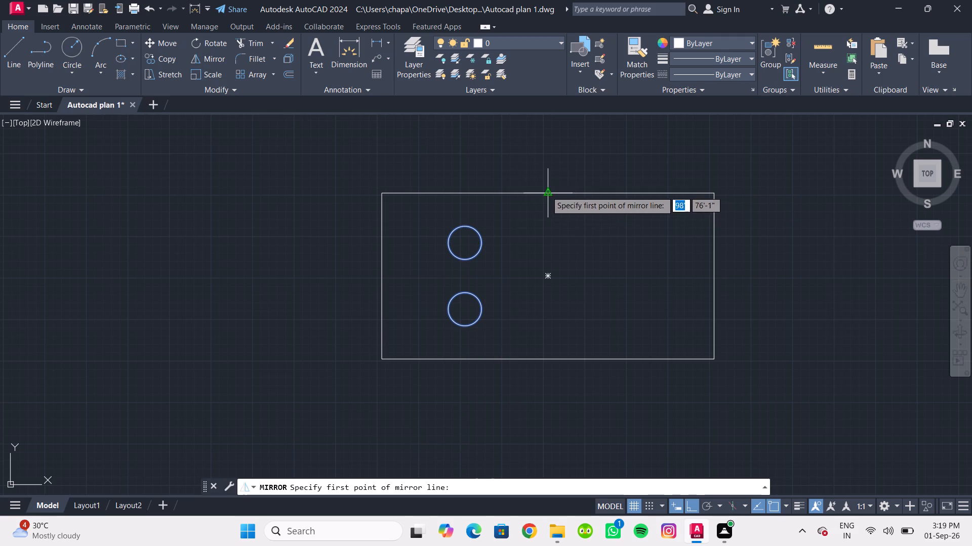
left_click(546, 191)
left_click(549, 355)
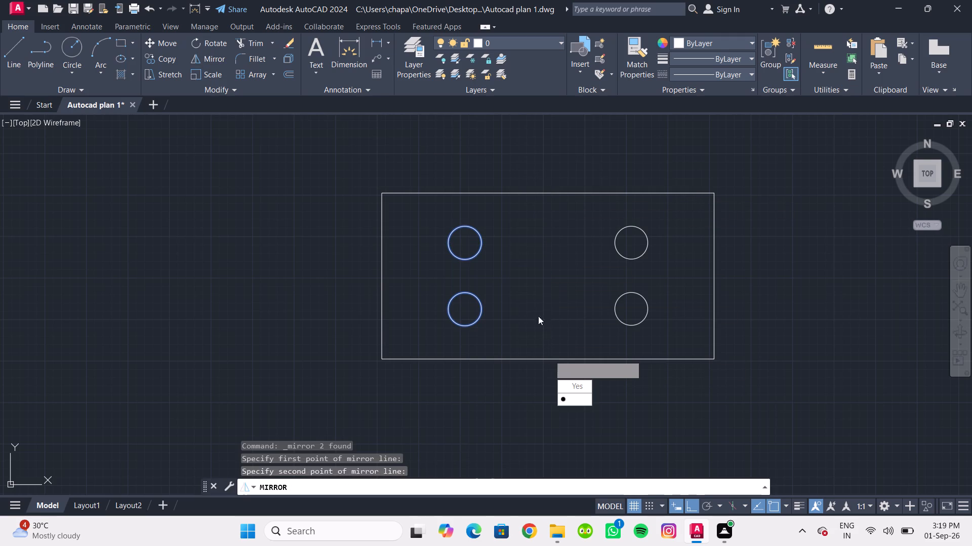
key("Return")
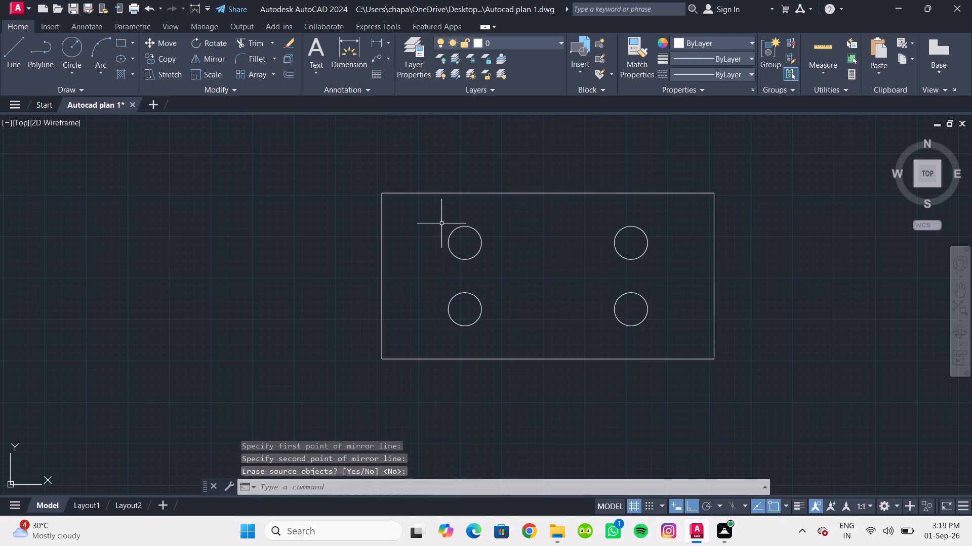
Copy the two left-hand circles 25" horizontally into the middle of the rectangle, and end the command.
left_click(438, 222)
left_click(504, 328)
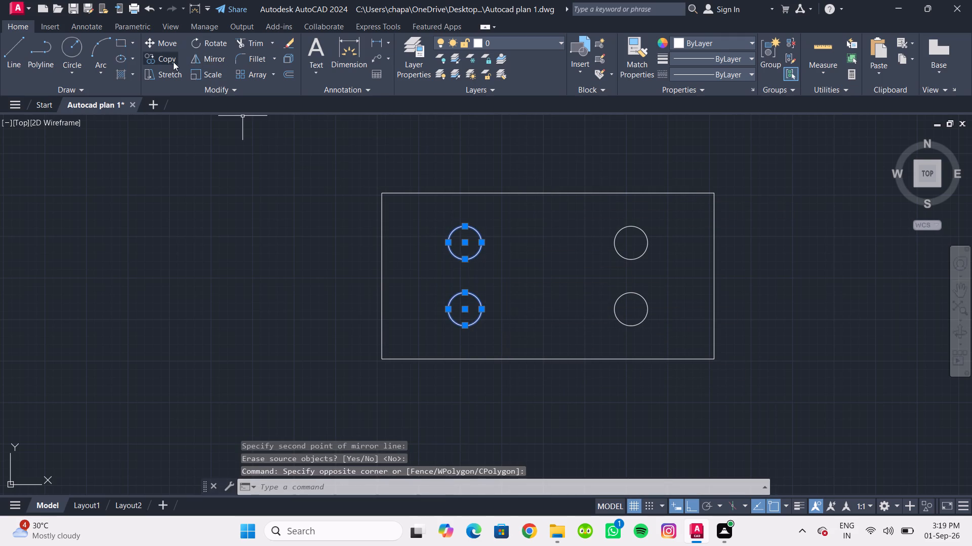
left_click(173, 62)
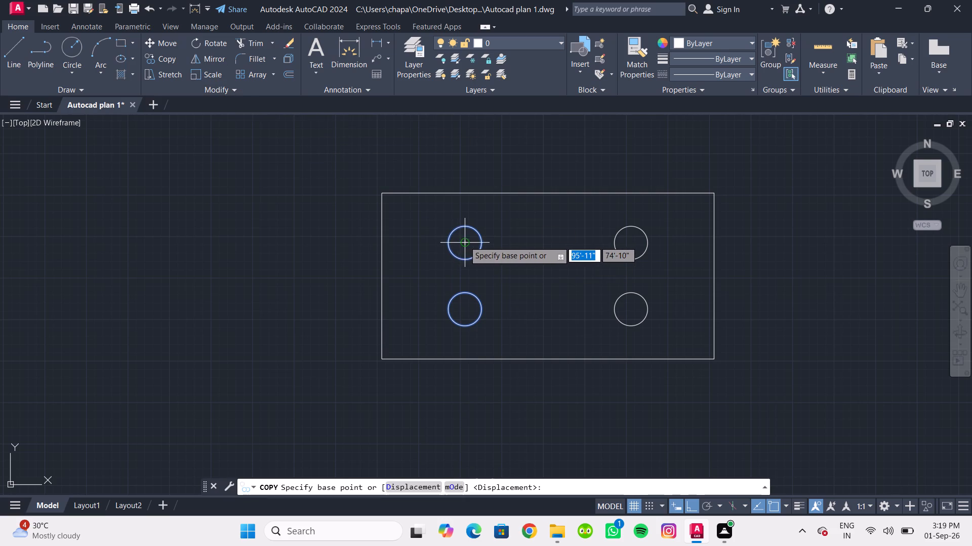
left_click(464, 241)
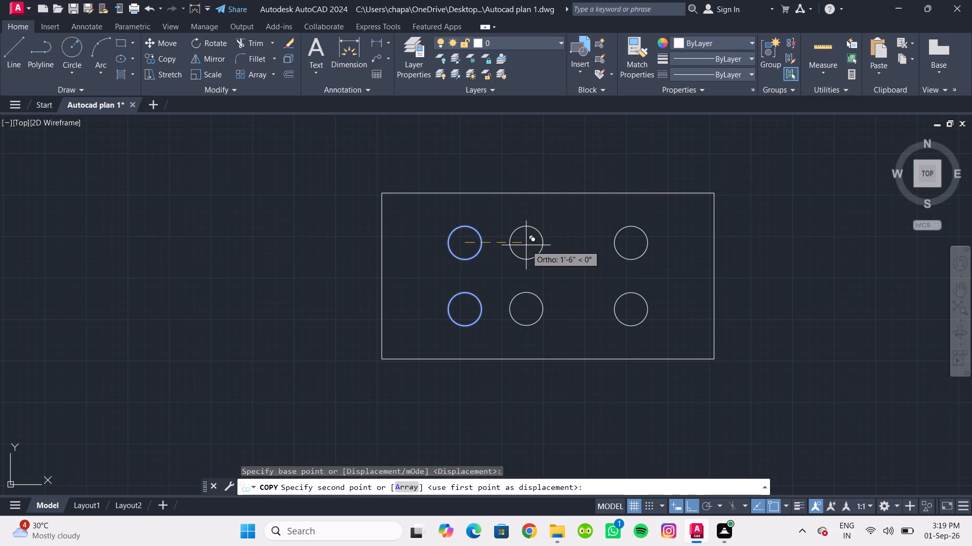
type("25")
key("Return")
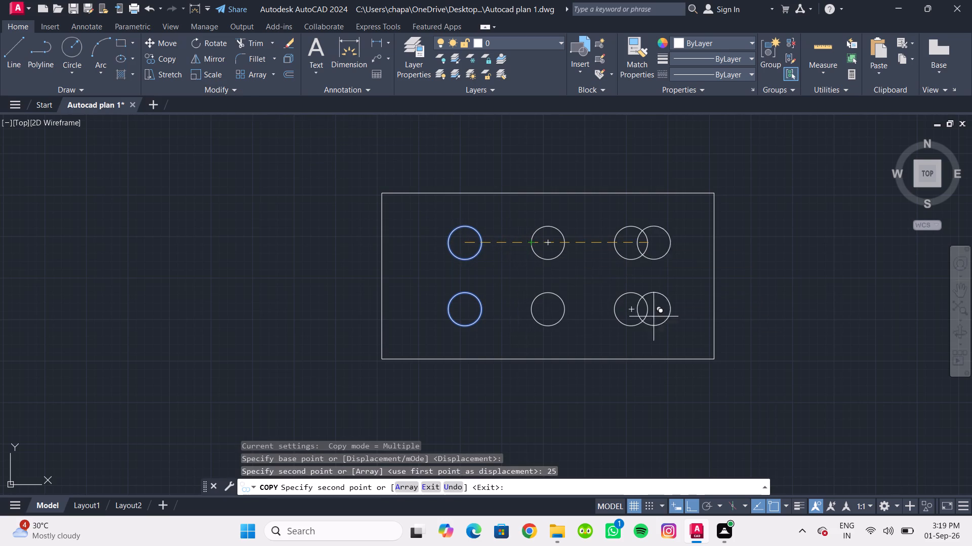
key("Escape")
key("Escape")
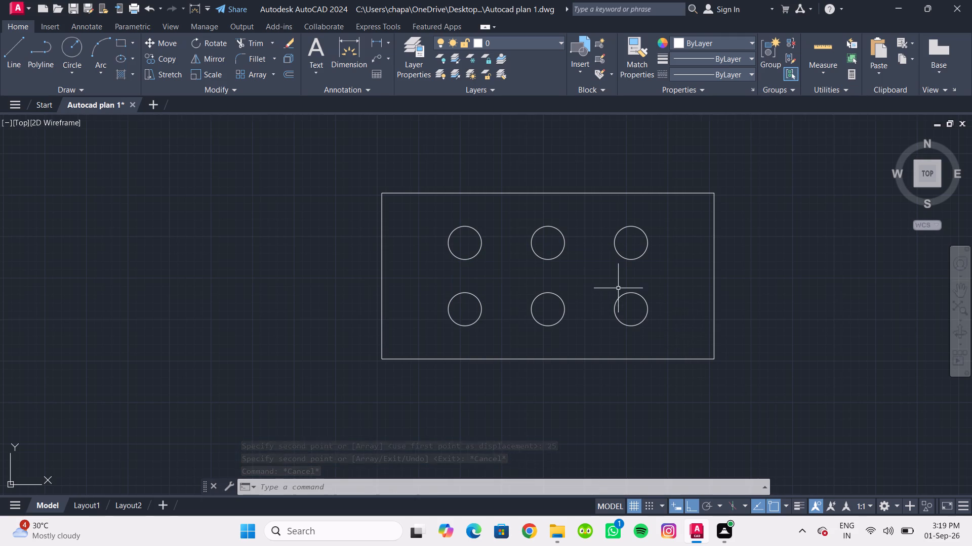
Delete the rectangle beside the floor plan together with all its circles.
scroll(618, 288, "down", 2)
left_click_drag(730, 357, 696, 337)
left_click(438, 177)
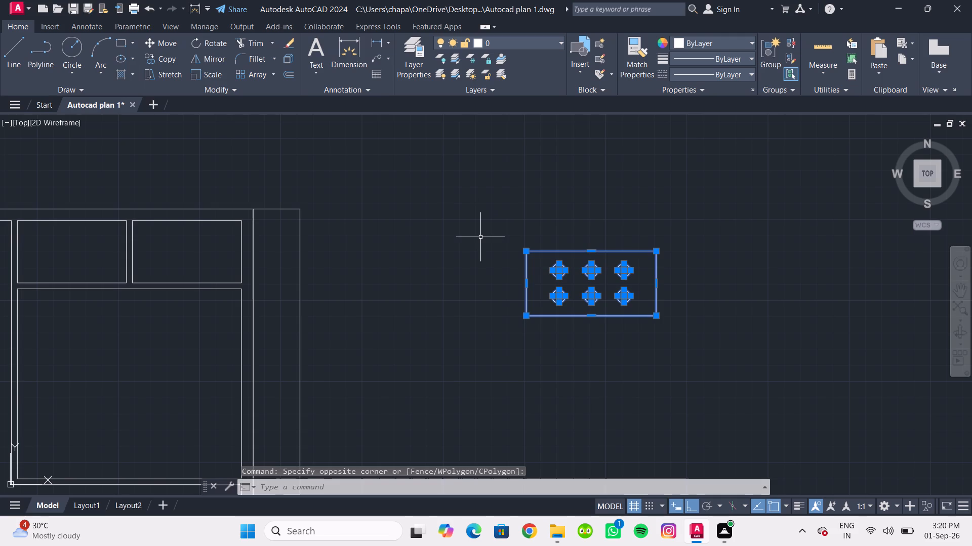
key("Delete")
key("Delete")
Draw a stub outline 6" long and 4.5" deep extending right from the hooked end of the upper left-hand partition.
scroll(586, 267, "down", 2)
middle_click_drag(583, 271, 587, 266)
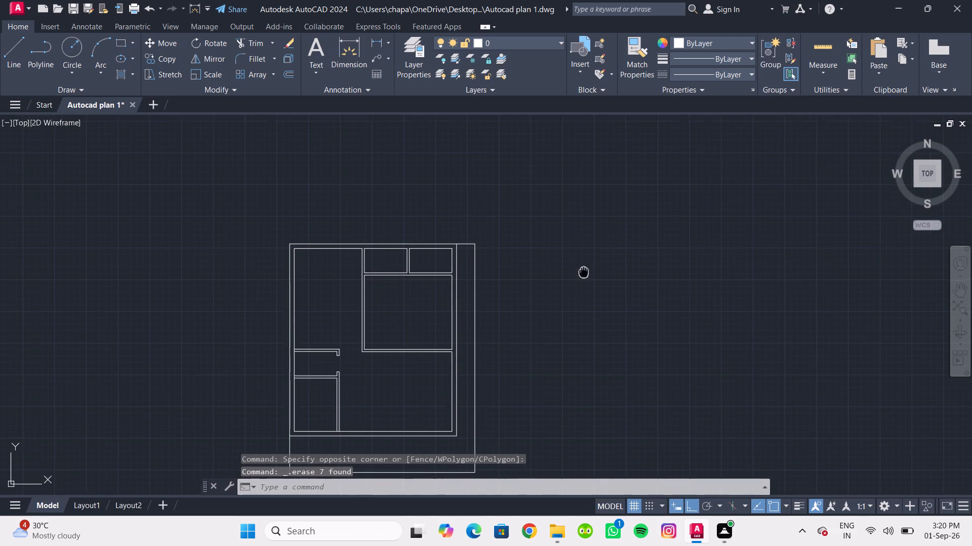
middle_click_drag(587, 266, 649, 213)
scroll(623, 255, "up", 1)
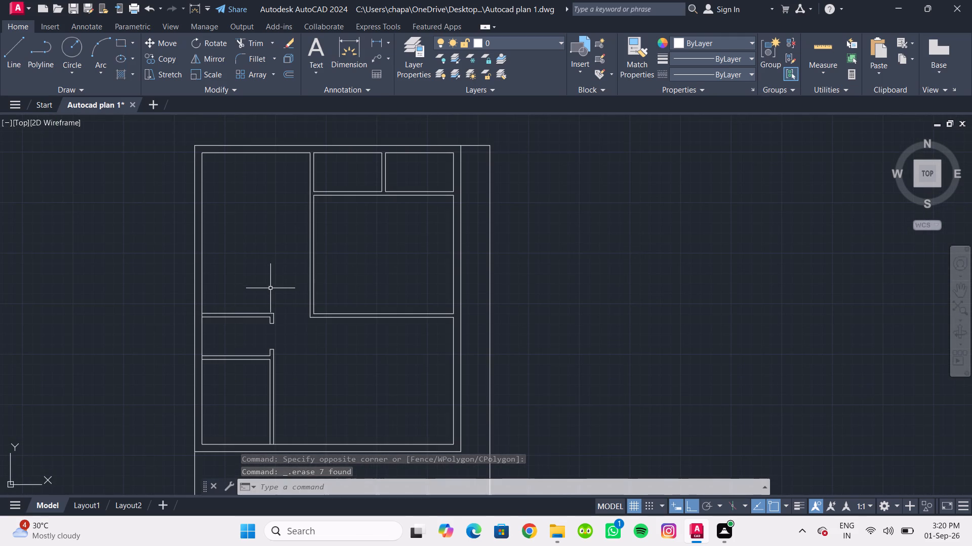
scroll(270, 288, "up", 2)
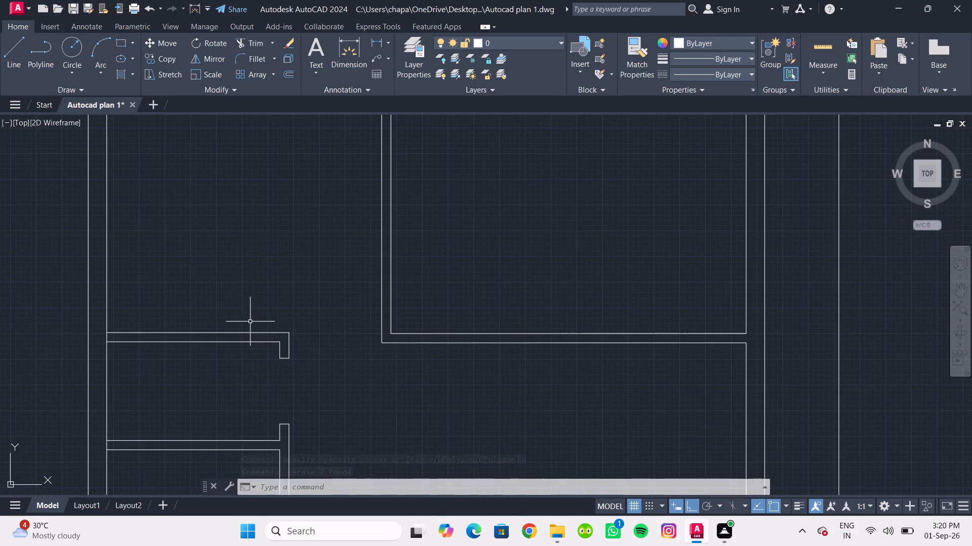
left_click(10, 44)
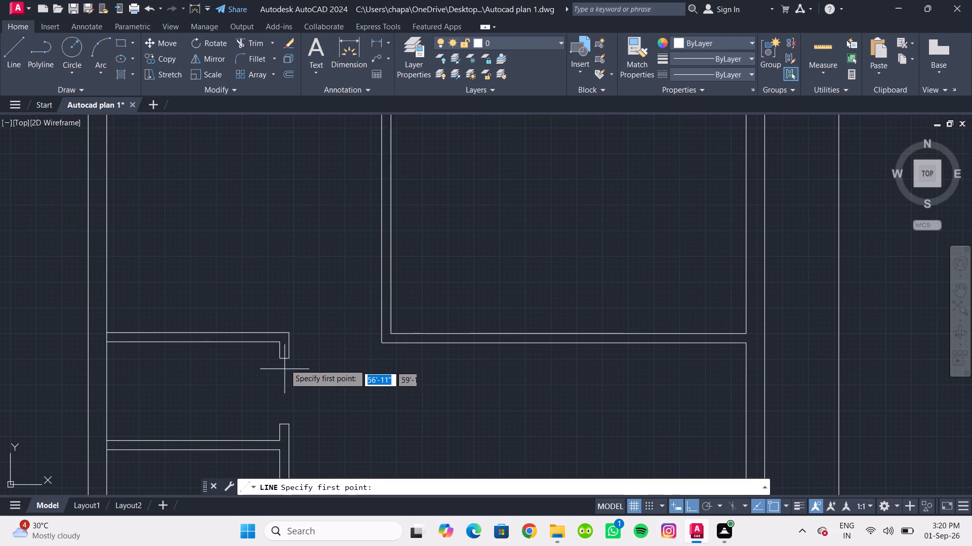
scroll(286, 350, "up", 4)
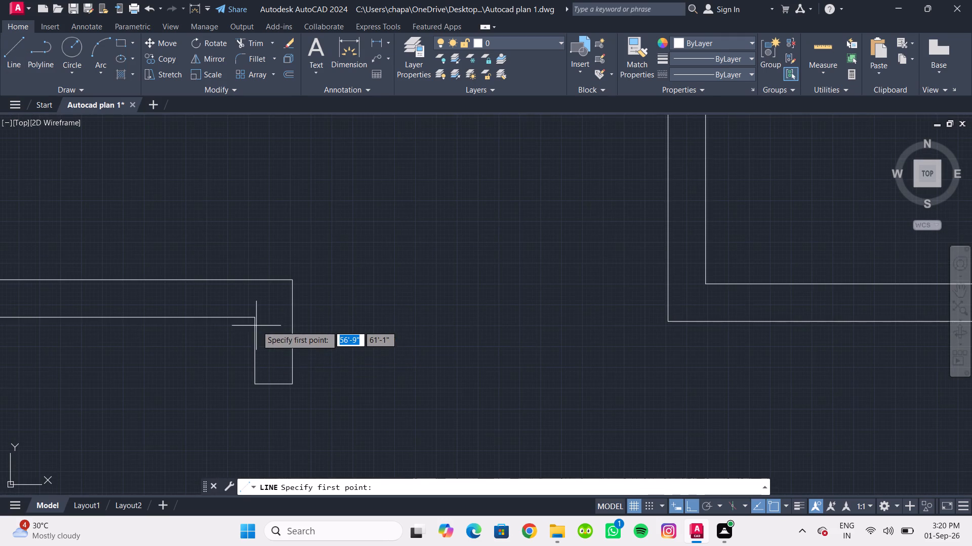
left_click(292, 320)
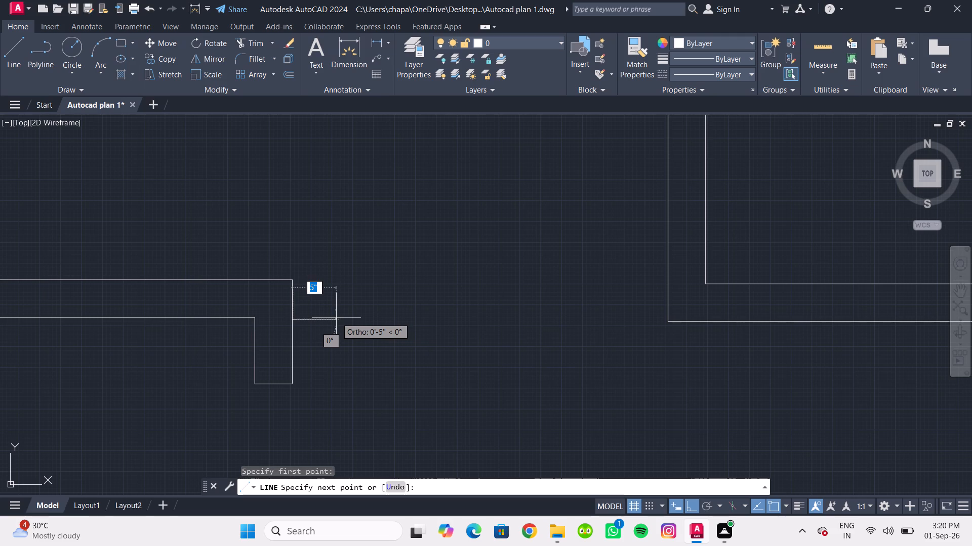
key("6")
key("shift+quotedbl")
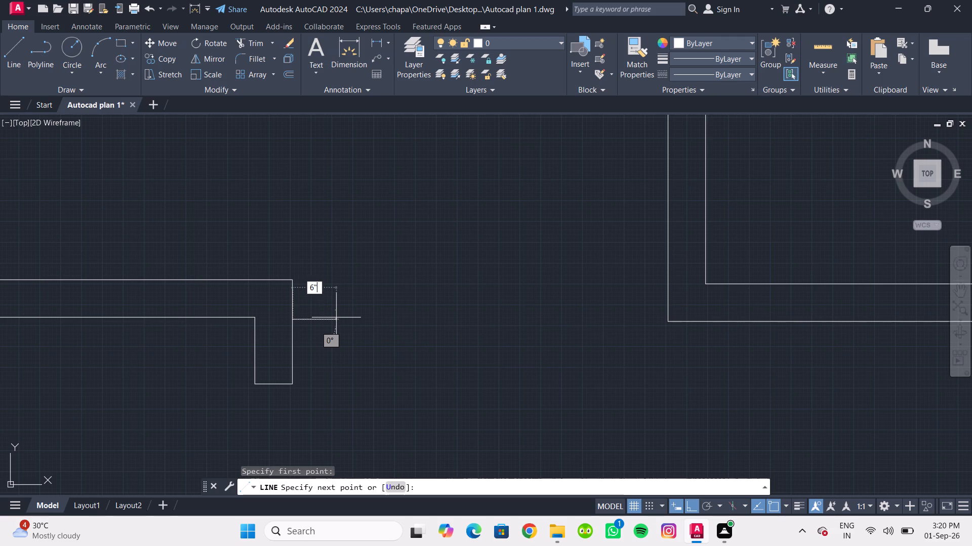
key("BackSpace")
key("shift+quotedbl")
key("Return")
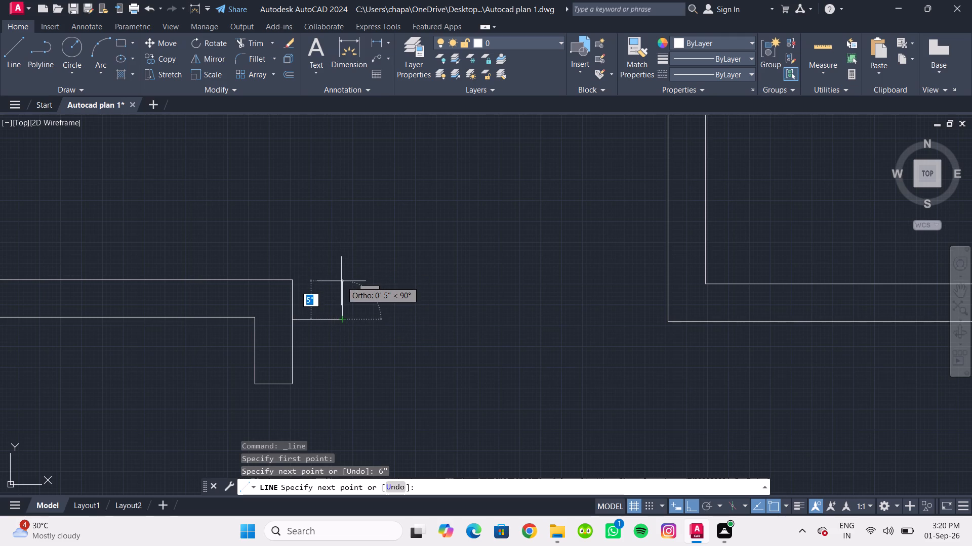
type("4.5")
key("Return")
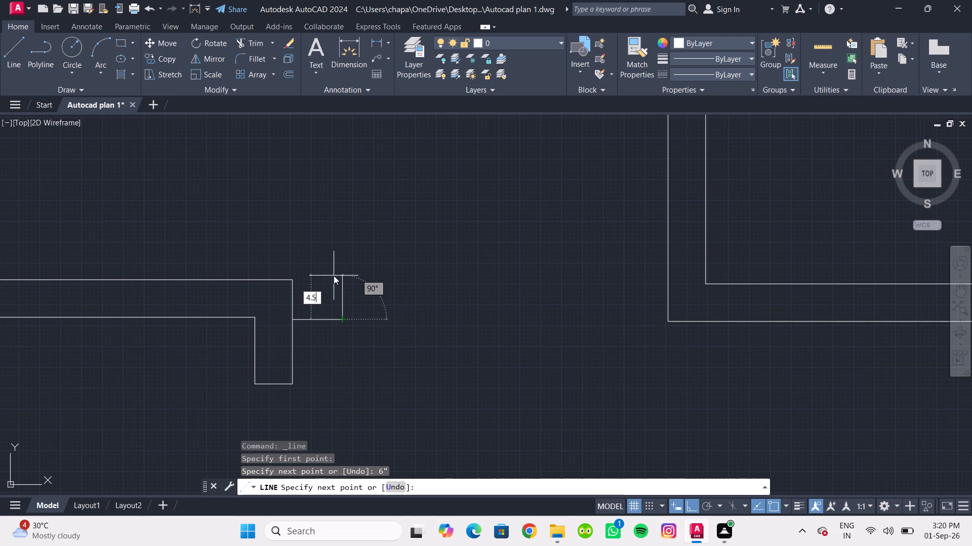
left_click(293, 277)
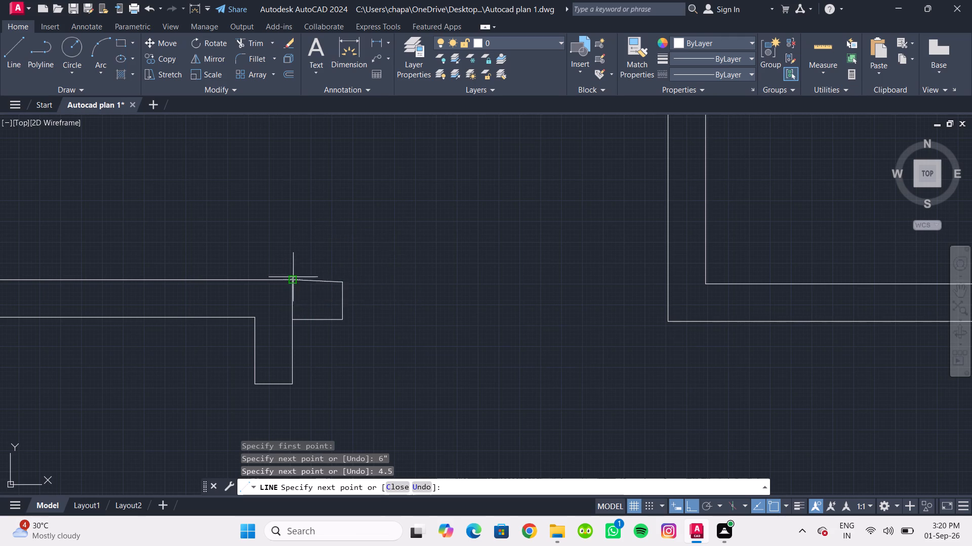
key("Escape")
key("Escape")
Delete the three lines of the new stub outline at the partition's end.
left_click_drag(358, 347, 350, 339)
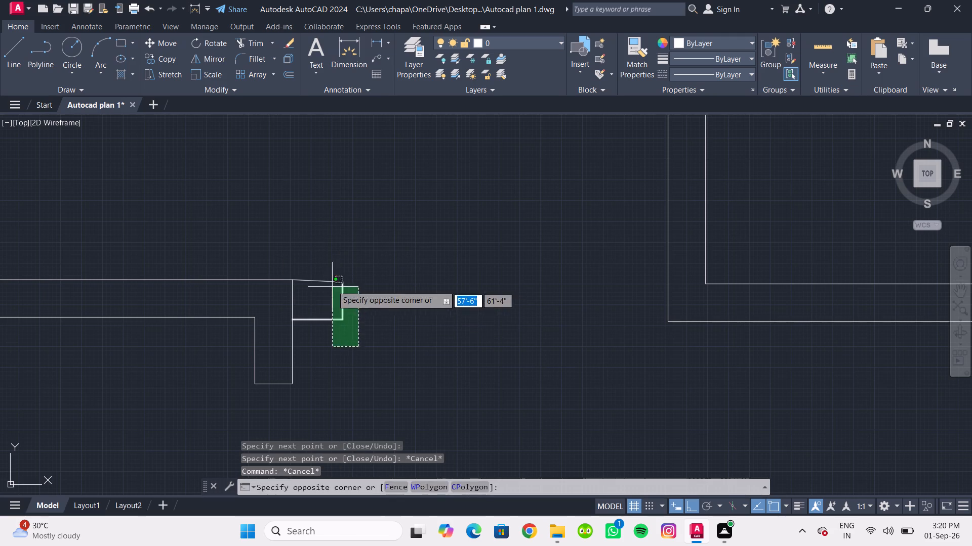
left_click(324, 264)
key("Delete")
Move the vertical line closing the partition's hooked end 8" horizontally to the right.
left_click(314, 323)
left_click(285, 318)
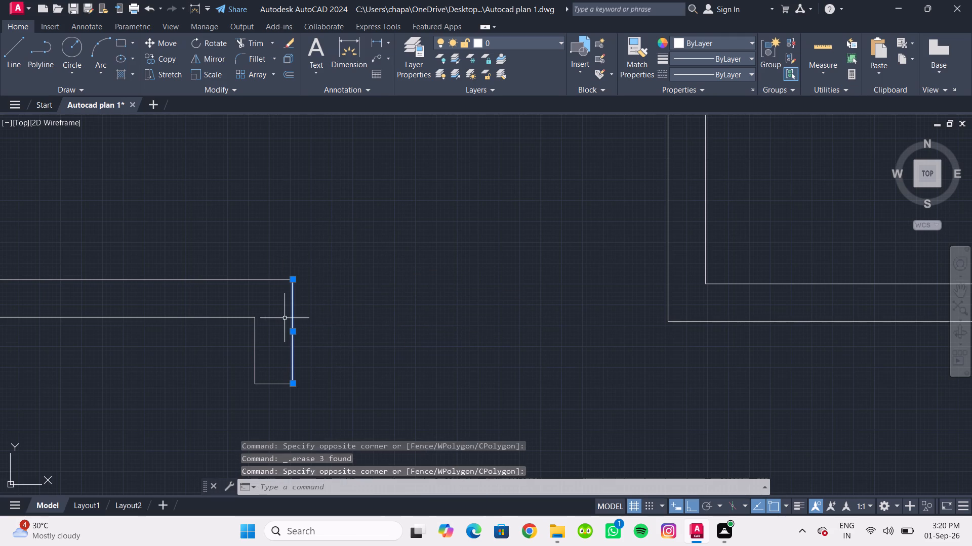
left_click(170, 45)
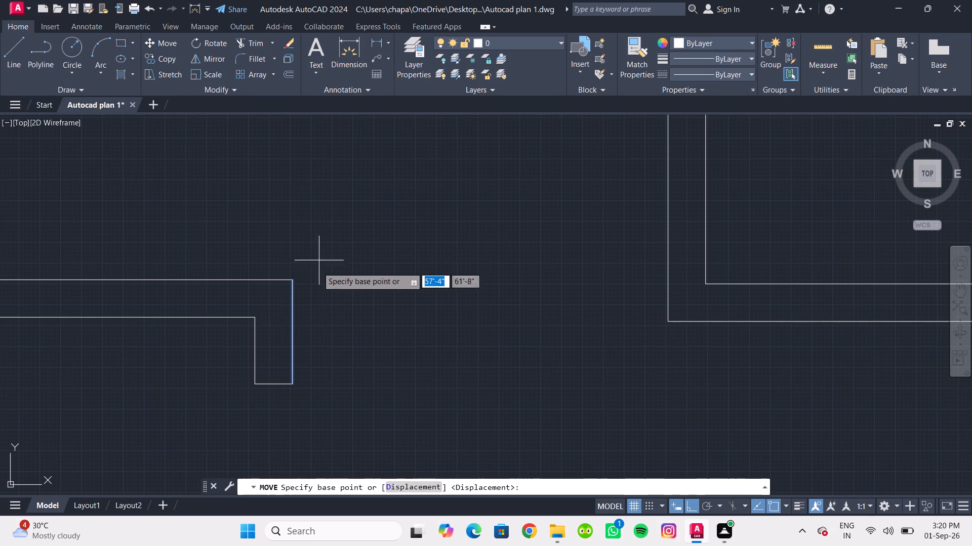
left_click(293, 333)
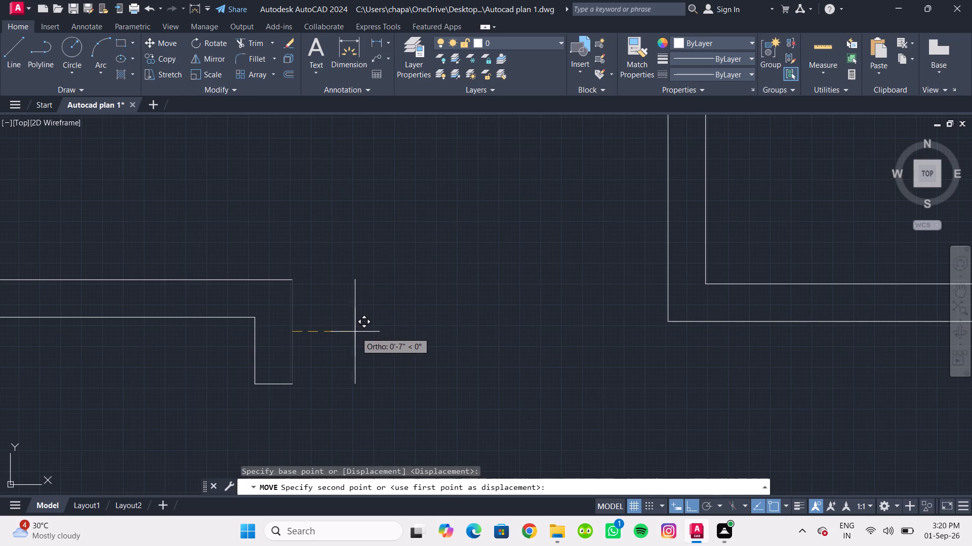
type("8\"")
key("Return")
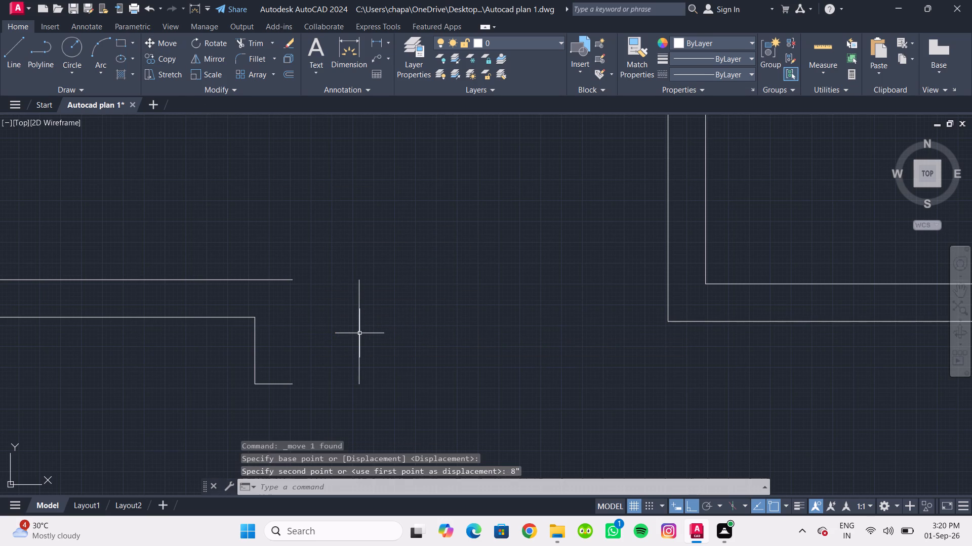
key("Escape")
key("Escape")
key("Escape")
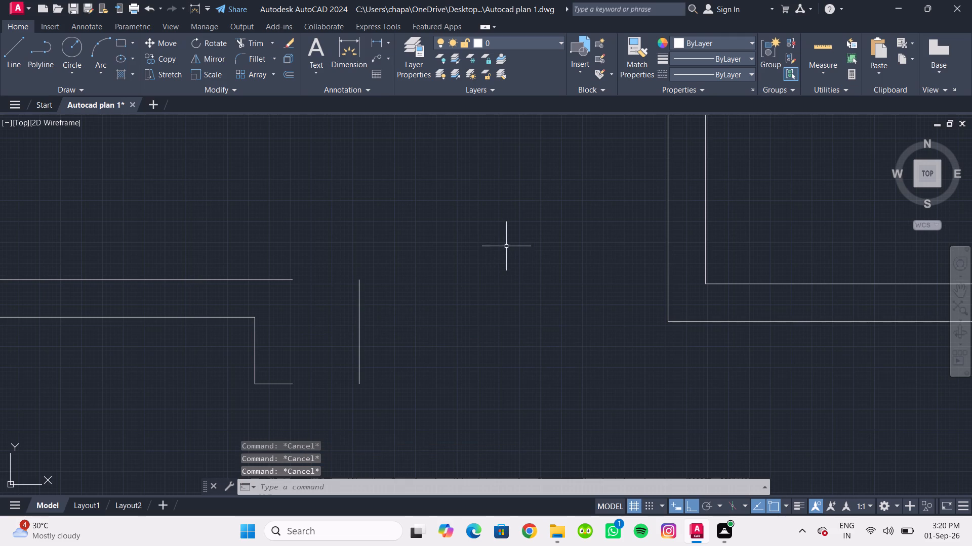
Extend the partition's upper wall line to the moved vertical line.
type("ex")
key("Return")
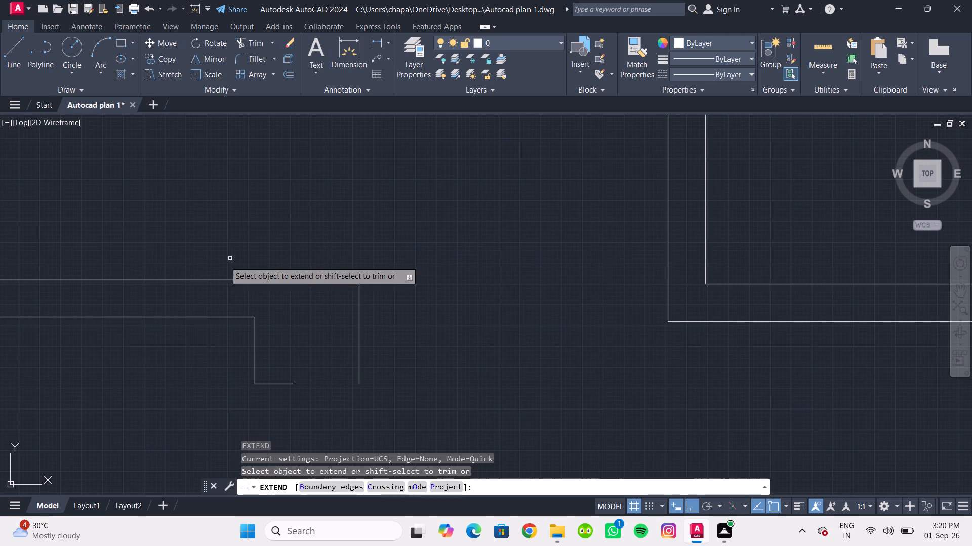
left_click(272, 281)
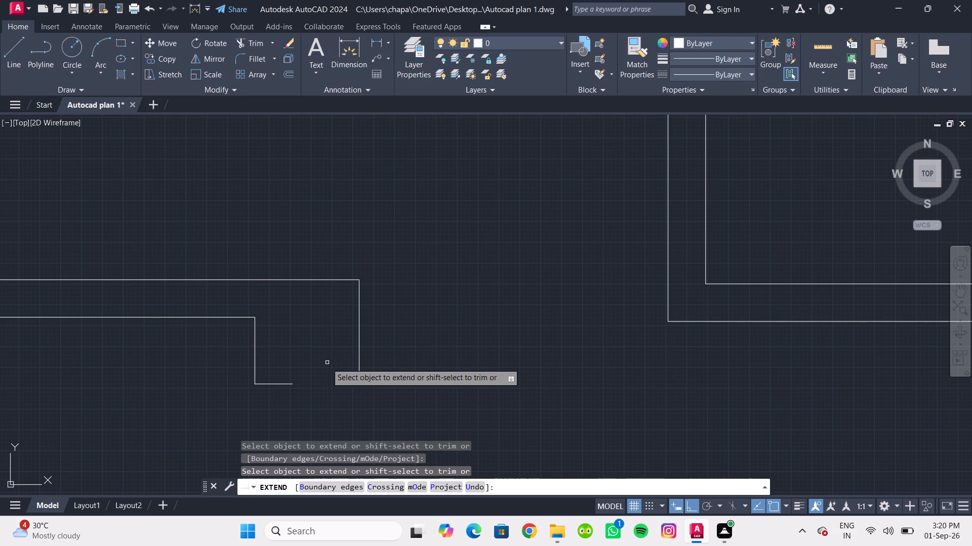
key("Escape")
Draw a line from the hook's open bottom corner up to the partition's underside level, continuing 8" right to the moved vertical line.
left_click(8, 60)
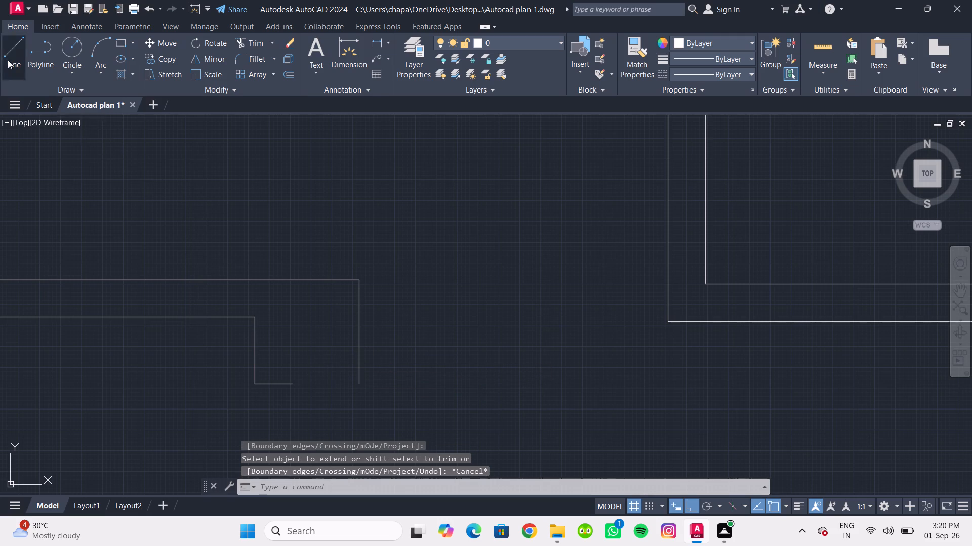
left_click_drag(293, 382, 290, 374)
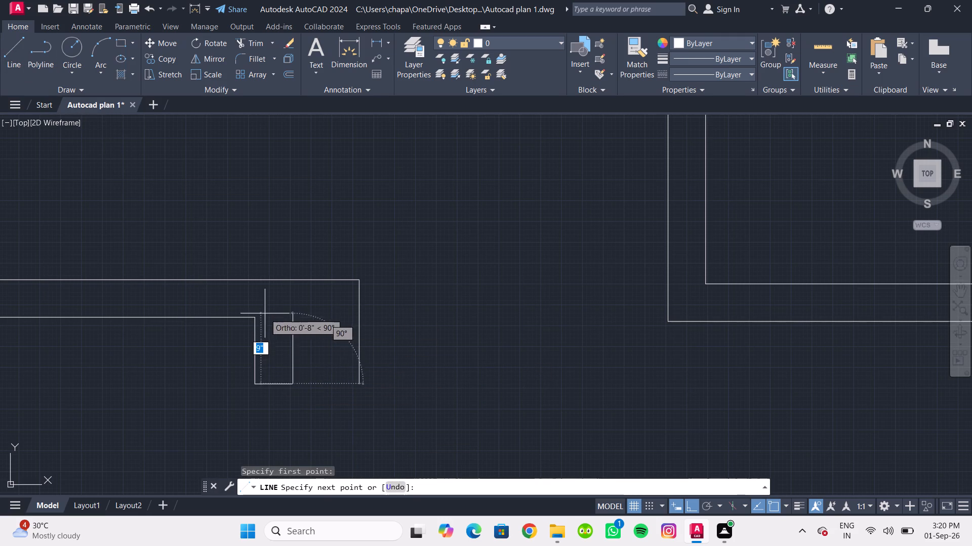
left_click(292, 316)
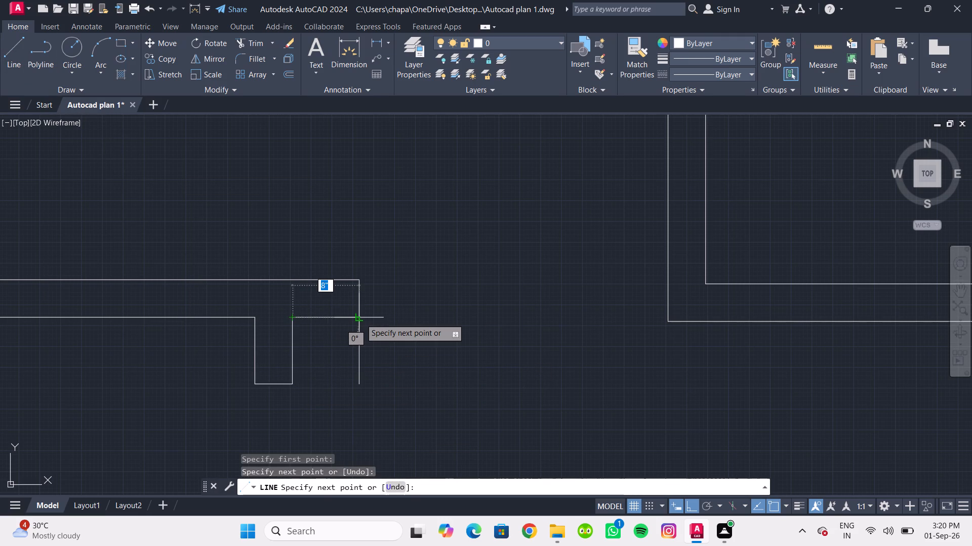
left_click(360, 318)
key("Escape")
key("Escape")
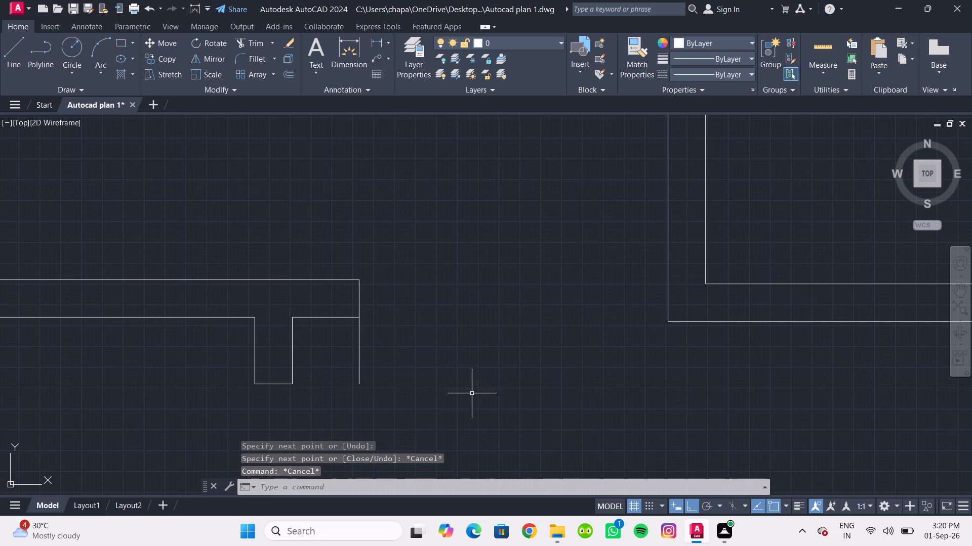
Trim the vertical end line's excess below the extended partition, and end the command.
type("tr")
key("Return")
left_click_drag(415, 367, 358, 338)
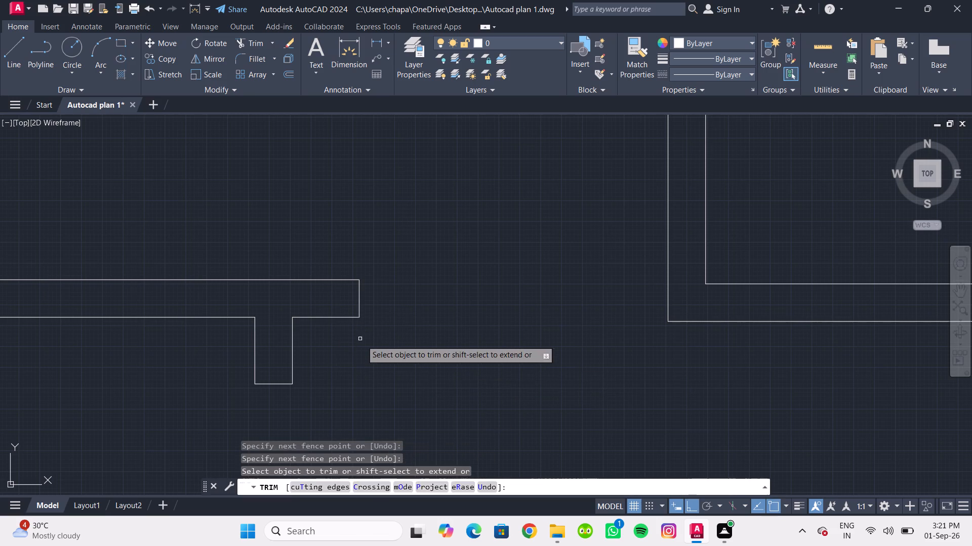
scroll(390, 366, "down", 4)
middle_click_drag(394, 368, 369, 274)
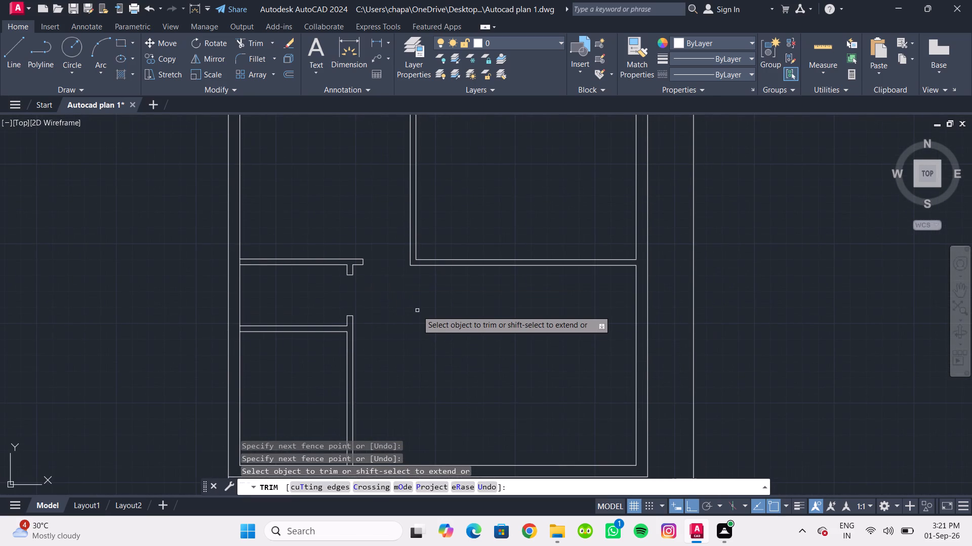
key("Escape")
key("Escape")
Offset the left boundary line of the strip below the floor plan 3' inward.
scroll(417, 321, "down", 1)
middle_click_drag(417, 321, 405, 304)
scroll(410, 305, "down", 1)
middle_click_drag(410, 305, 413, 307)
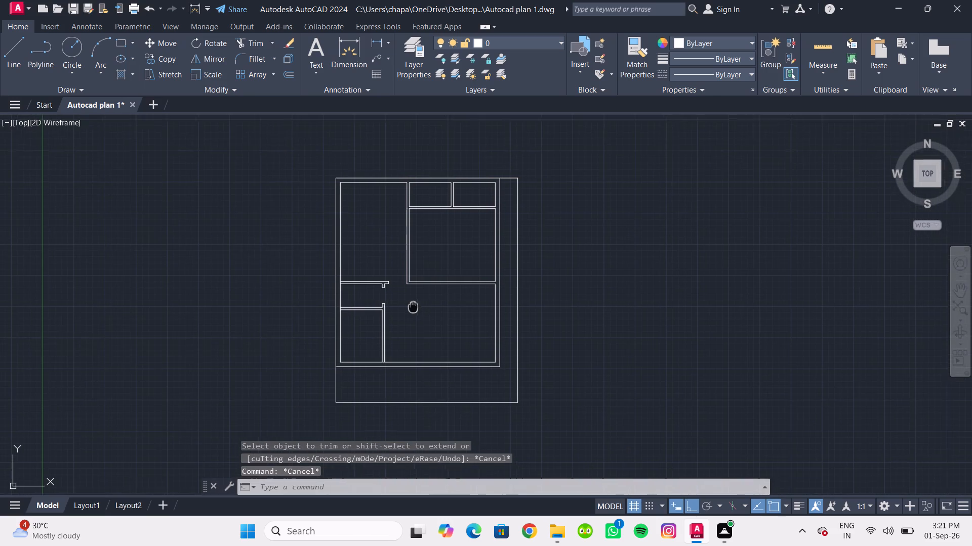
middle_click_drag(413, 307, 421, 313)
scroll(431, 331, "up", 1)
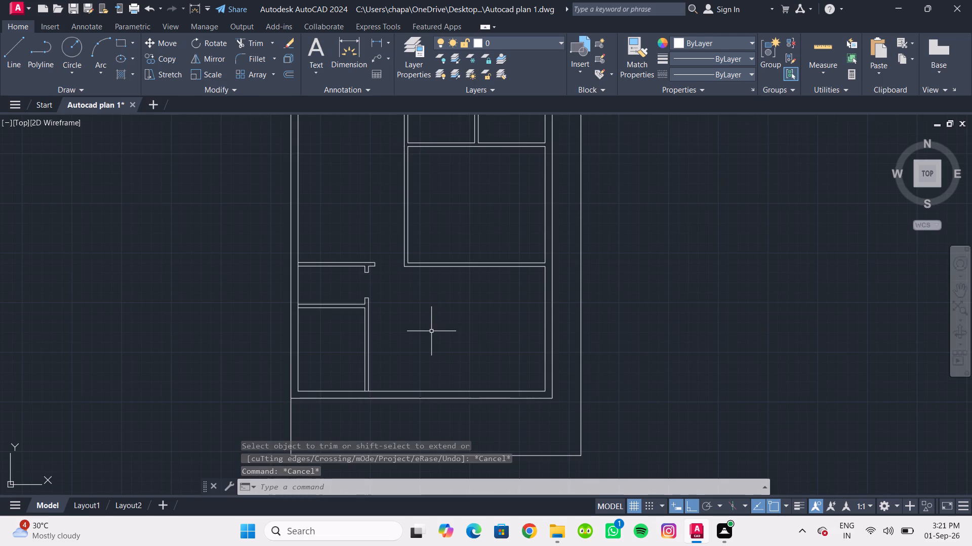
scroll(431, 331, "down", 1)
middle_click_drag(425, 330, 399, 329)
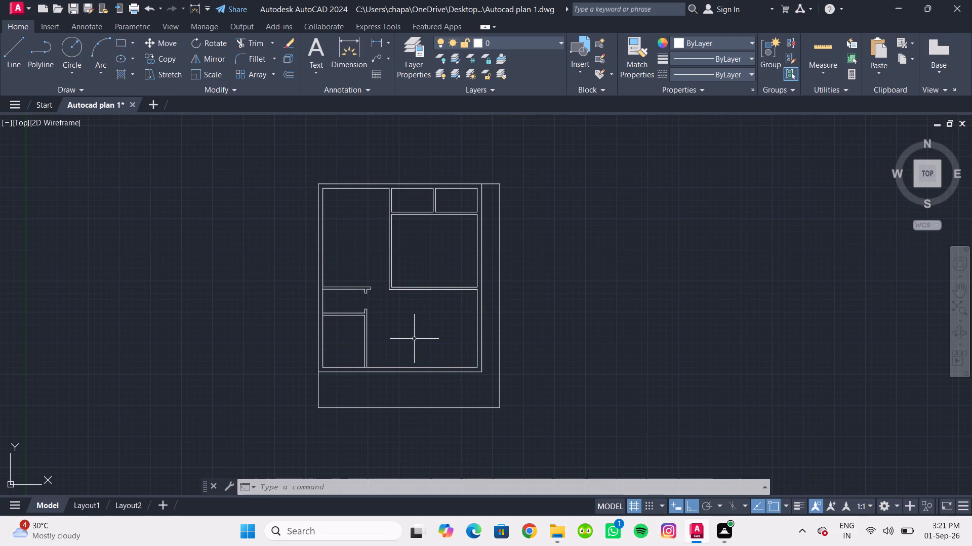
left_click(292, 71)
type("3'")
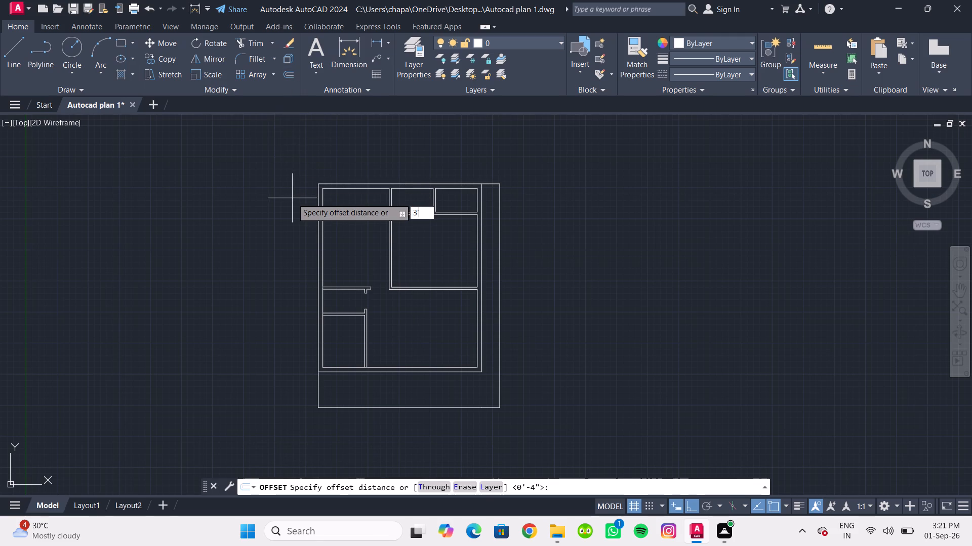
key("Return")
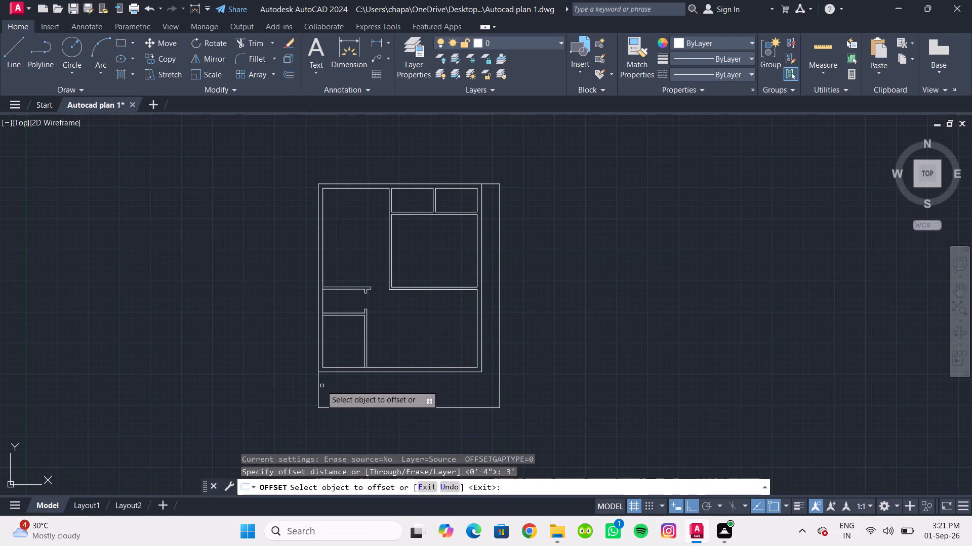
left_click(317, 383)
left_click(361, 391)
Offset the new vertical line in the strip below the plan 1' to the right.
scroll(350, 389, "up", 2)
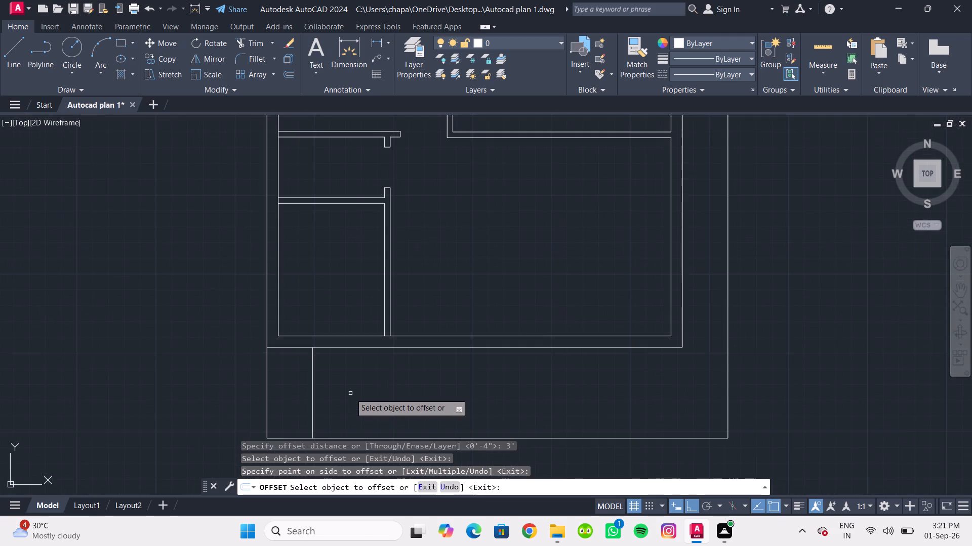
middle_click_drag(350, 395, 329, 381)
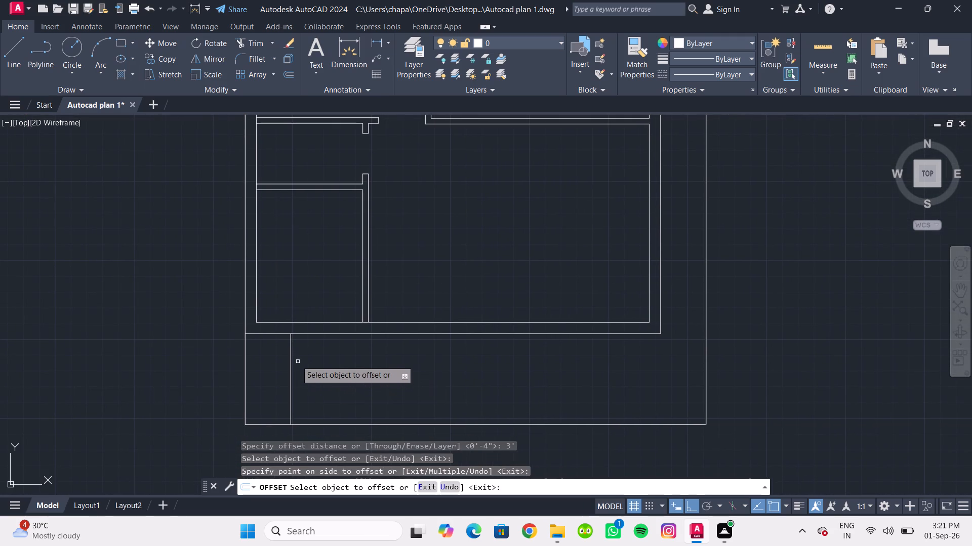
left_click(292, 357)
type("1'")
key("Return")
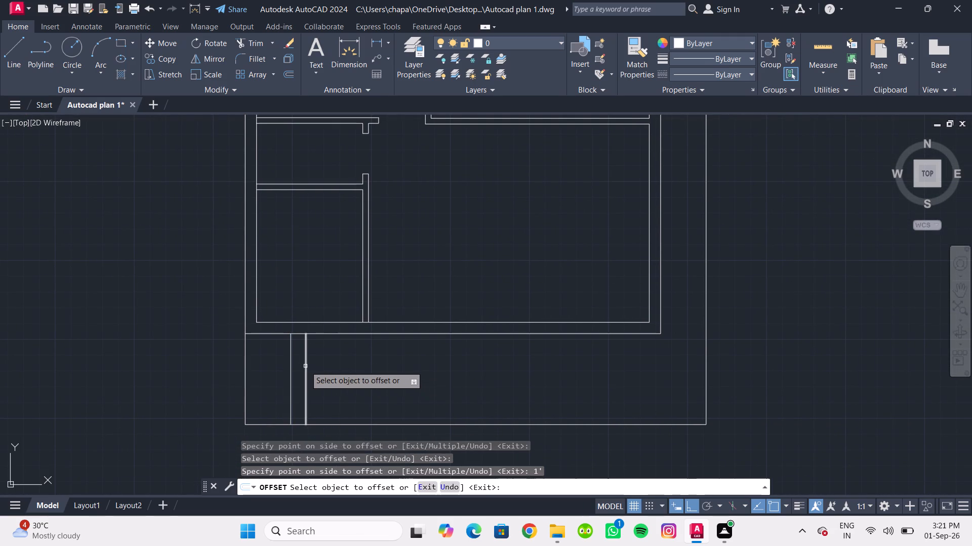
Offset the last vertical tread line in the front strip 1' to the right, repeating from each new line for four additional treads.
left_click(286, 77)
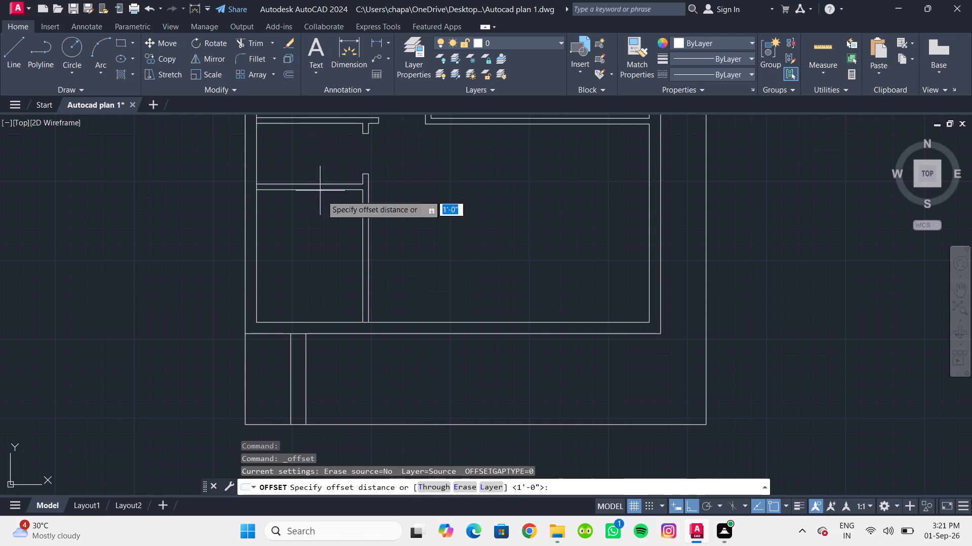
type("1'")
key("Return")
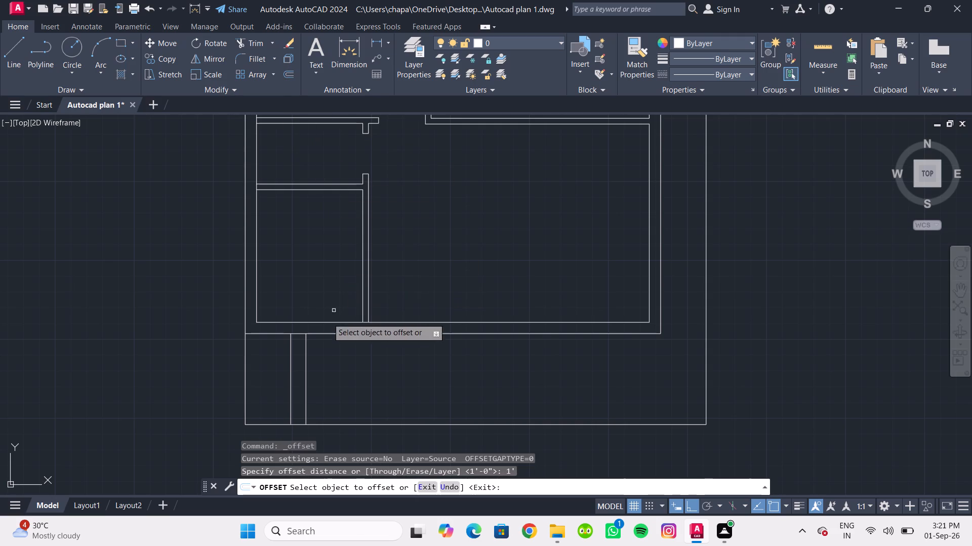
left_click(306, 359)
left_click(352, 372)
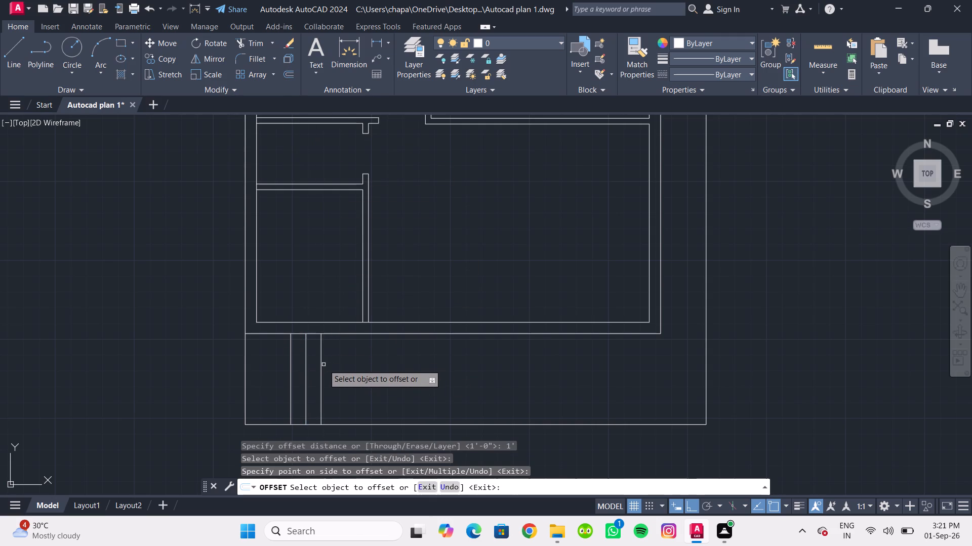
left_click(322, 369)
left_click(332, 369)
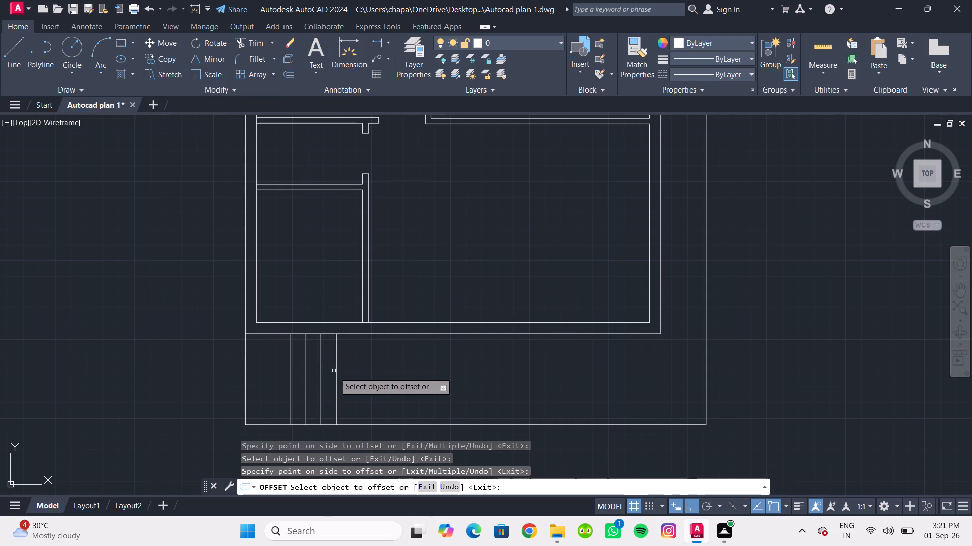
left_click_drag(336, 374, 342, 375)
left_click(404, 382)
left_click(353, 370)
left_click(425, 372)
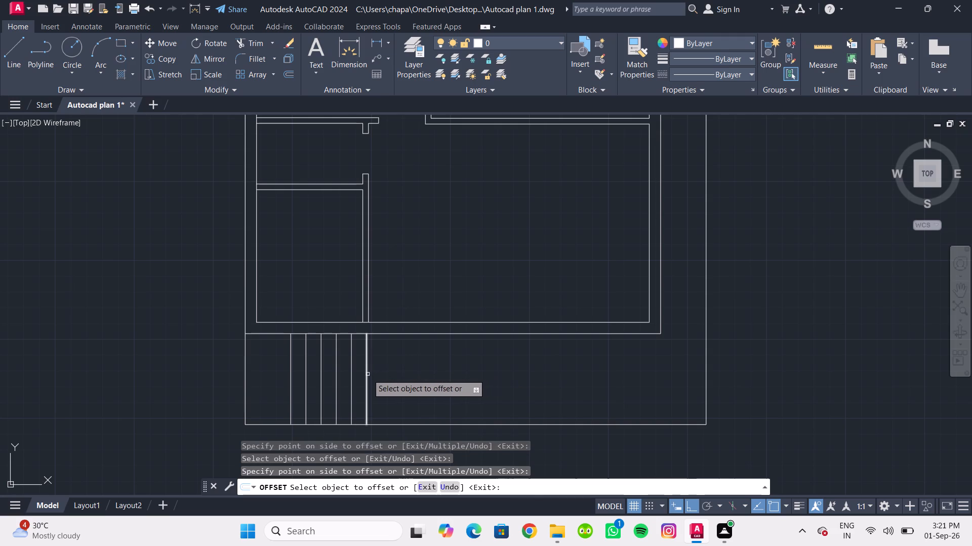
Continue the 1' offsets to the right for four more tread lines, and end the command.
left_click(368, 374)
left_click(411, 381)
left_click(381, 368)
left_click(407, 371)
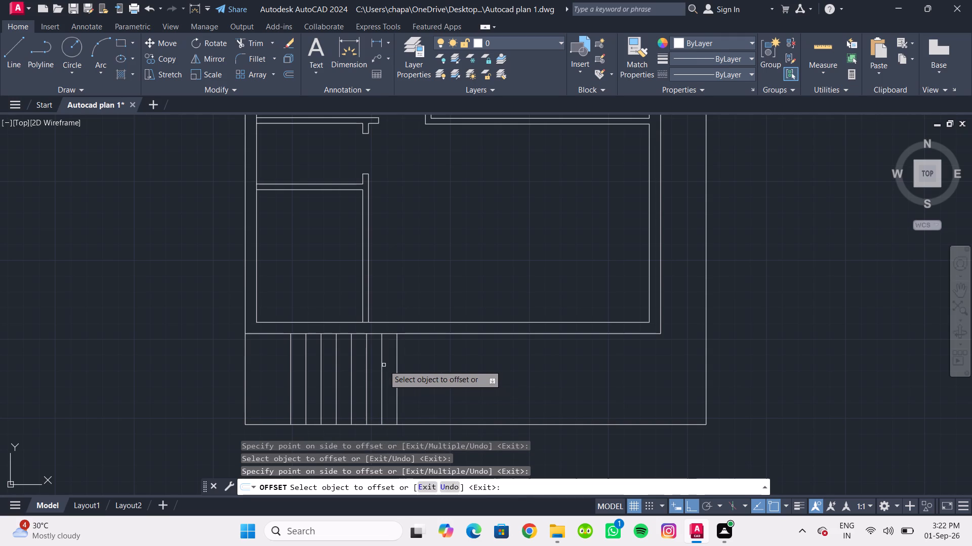
left_click(396, 363)
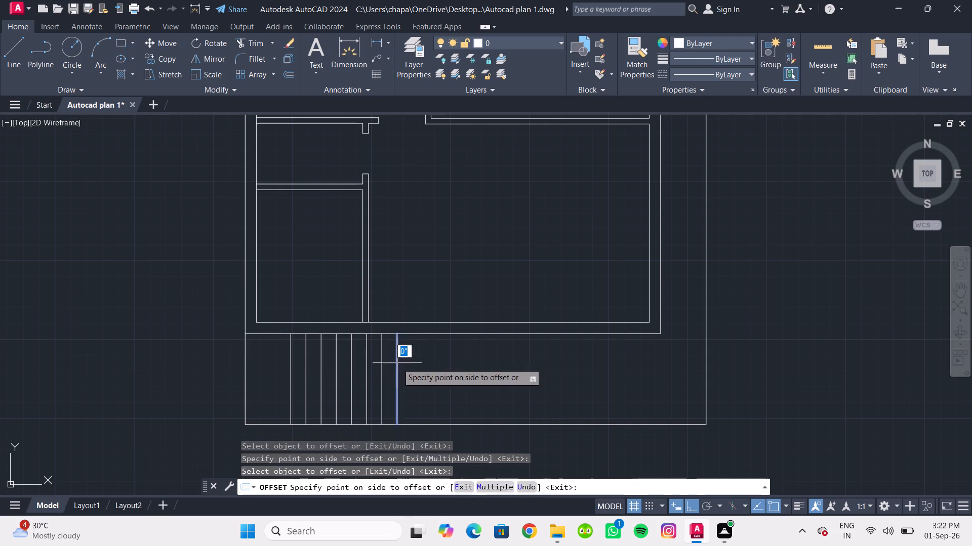
left_click(451, 372)
left_click(413, 363)
left_click(442, 362)
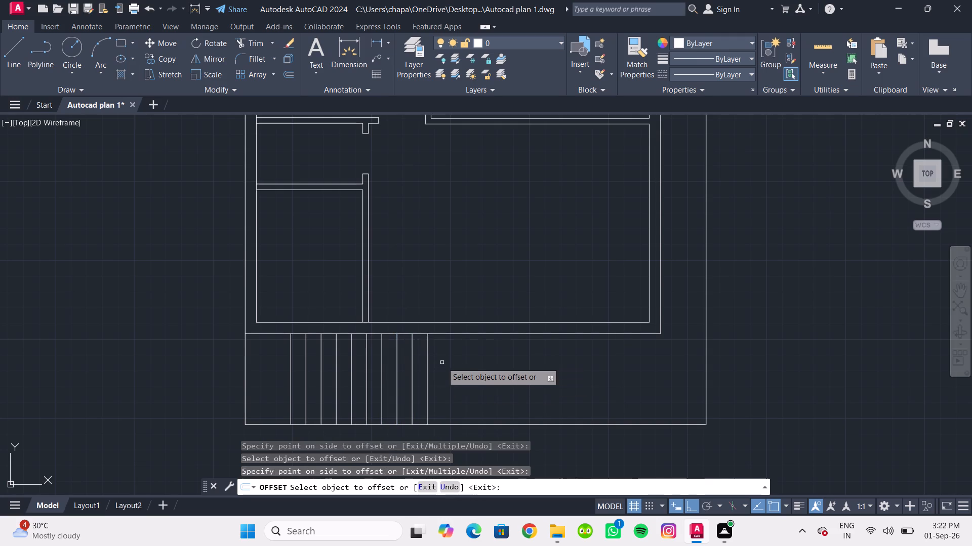
scroll(442, 363, "down", 1)
key("Escape")
key("Escape")
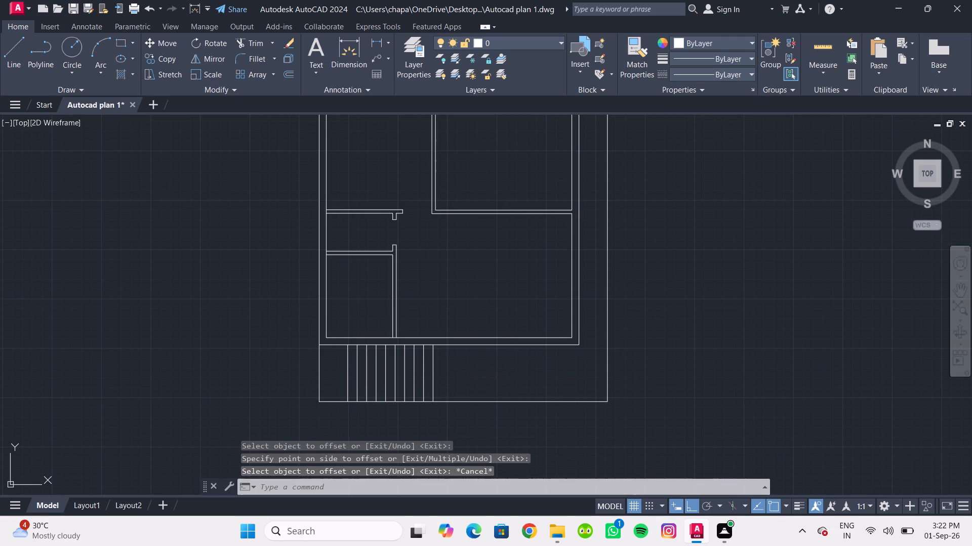
Draw a horizontal line from the midpoint of the last tread line to the midpoint of the first, splitting the stair into two flights.
left_click(19, 53)
scroll(396, 367, "up", 2)
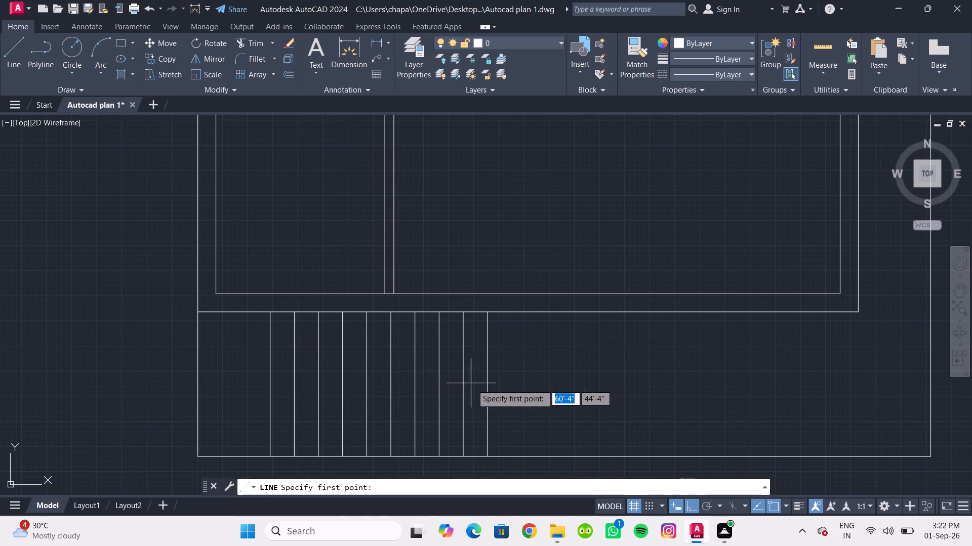
left_click(485, 388)
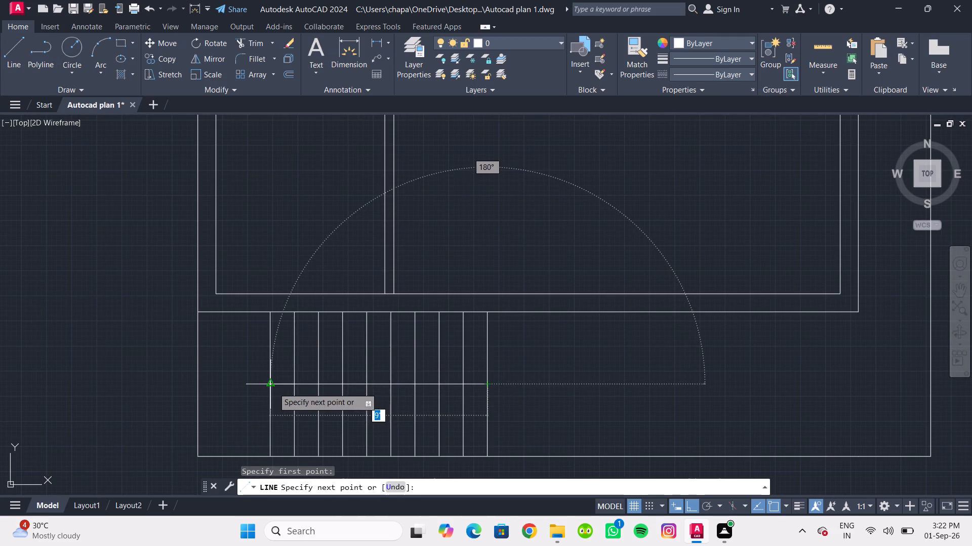
left_click(270, 387)
key("Escape")
key("Escape")
Draw the stair path from the lower flight's mid-width at the last tread: 10'-4" left, 3' up, and back right to the second-to-last tread line.
scroll(484, 360, "down", 2)
middle_click_drag(484, 367, 472, 361)
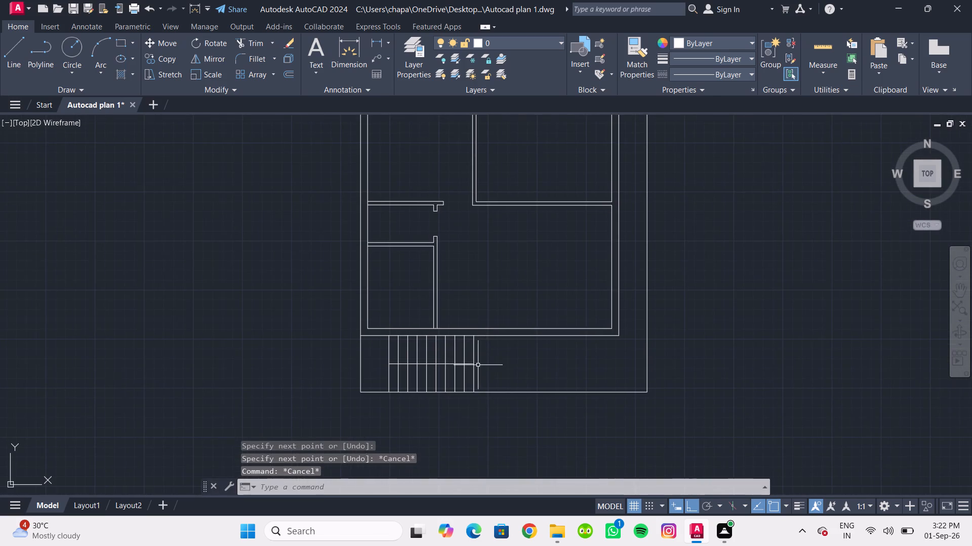
scroll(479, 369, "up", 1)
middle_click_drag(479, 377, 471, 360)
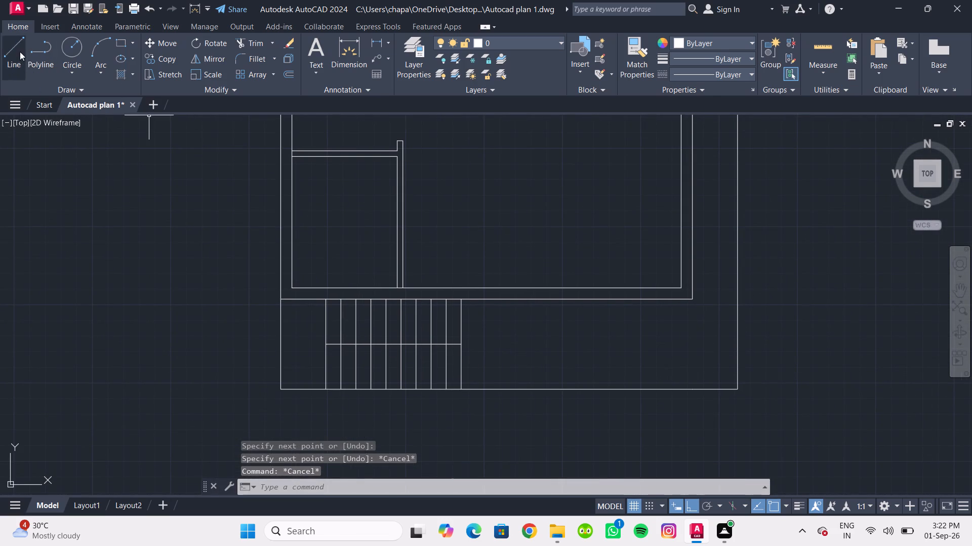
left_click(20, 52)
scroll(463, 383, "up", 1)
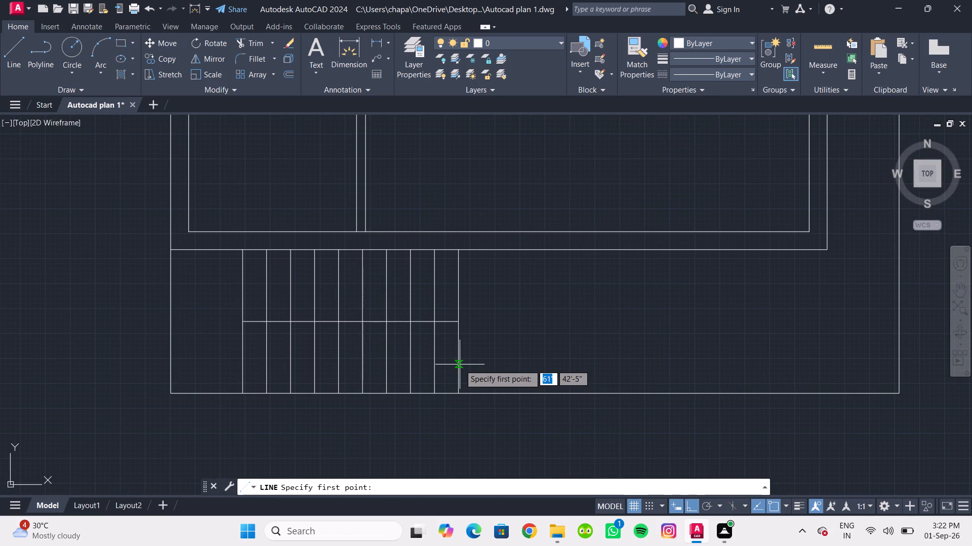
type("m2p")
key("Return")
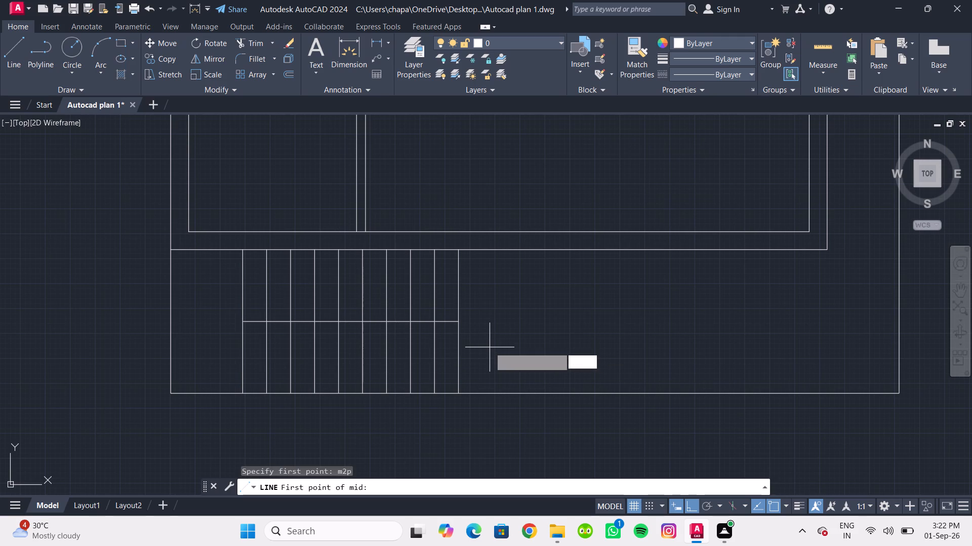
left_click(459, 322)
left_click(457, 394)
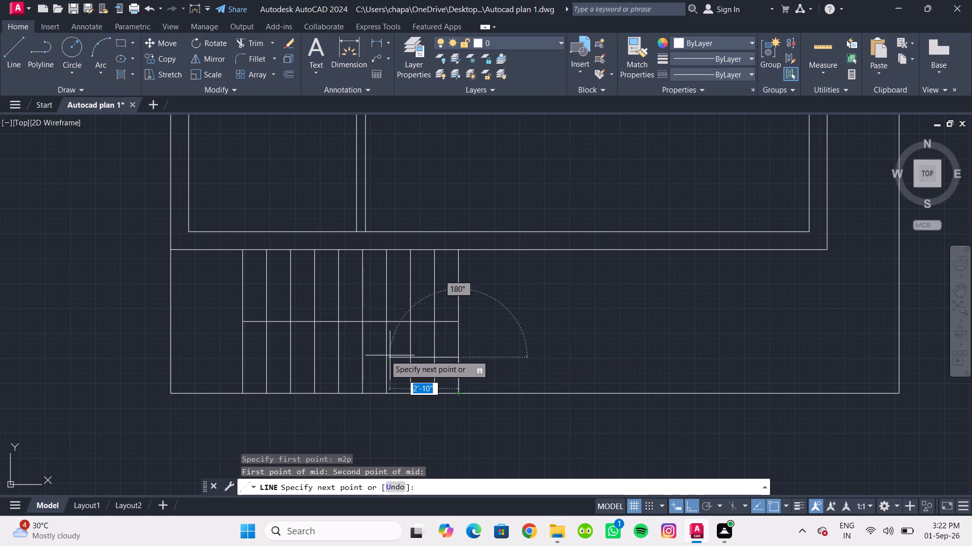
left_click(210, 358)
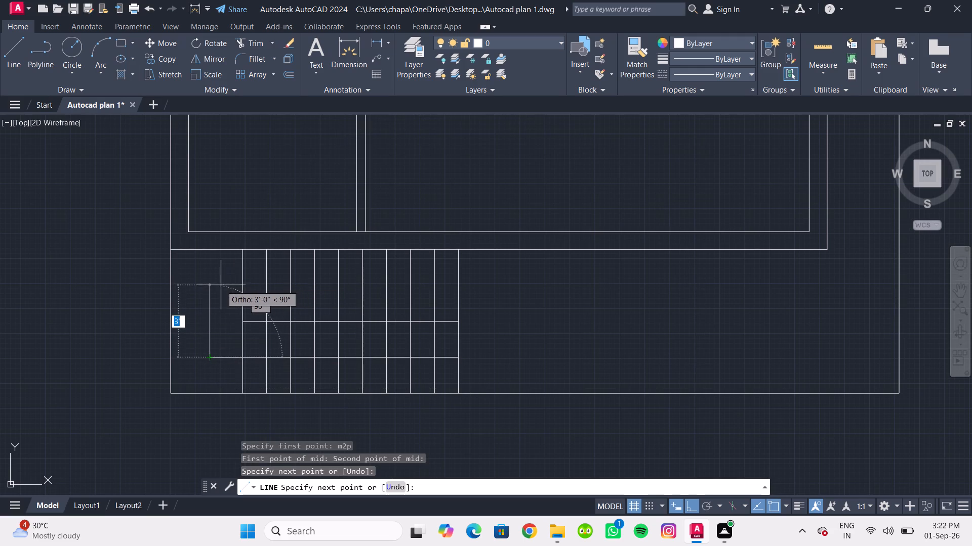
left_click(212, 285)
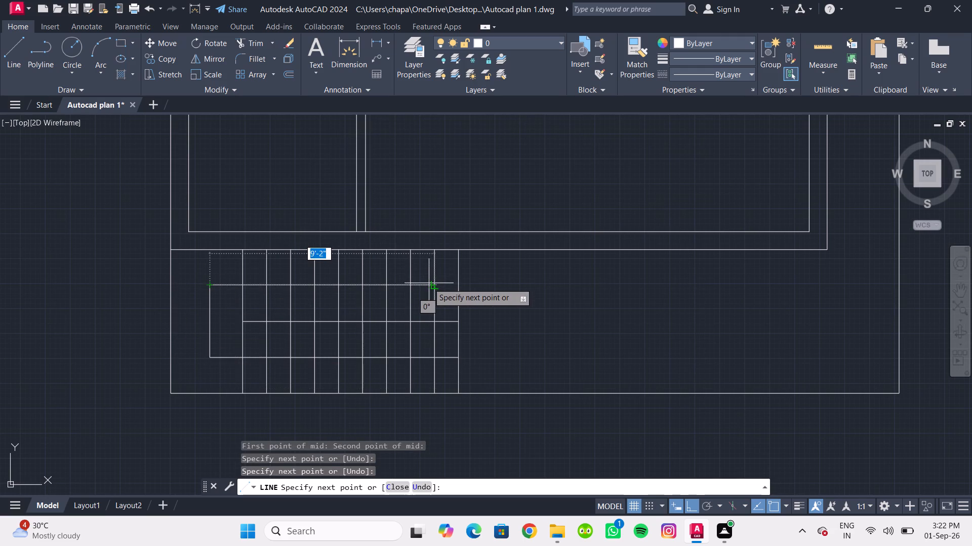
left_click(434, 284)
key("Escape")
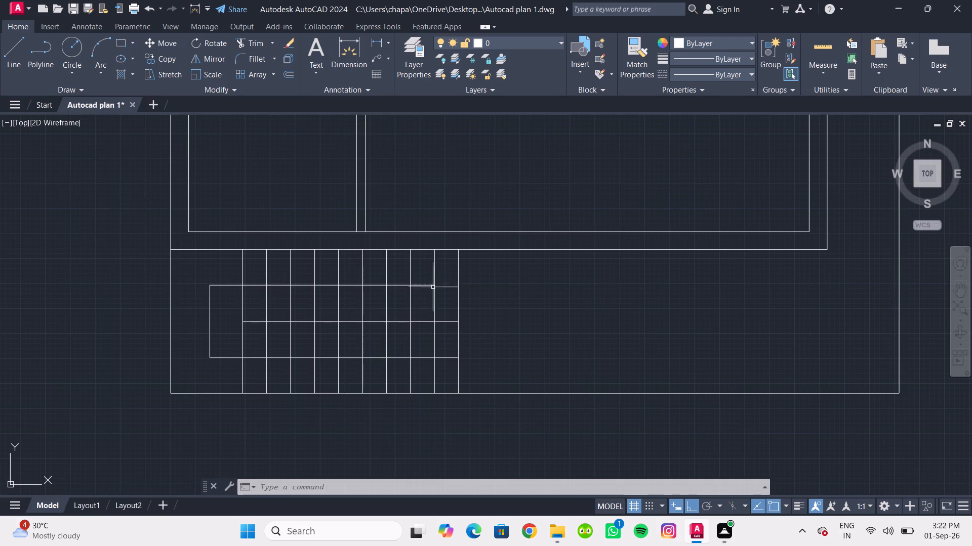
Draw a short diagonal arrowhead stroke from the upper path line's end on the tread line, back up to the left.
scroll(433, 287, "up", 3)
left_click(16, 45)
scroll(458, 260, "up", 2)
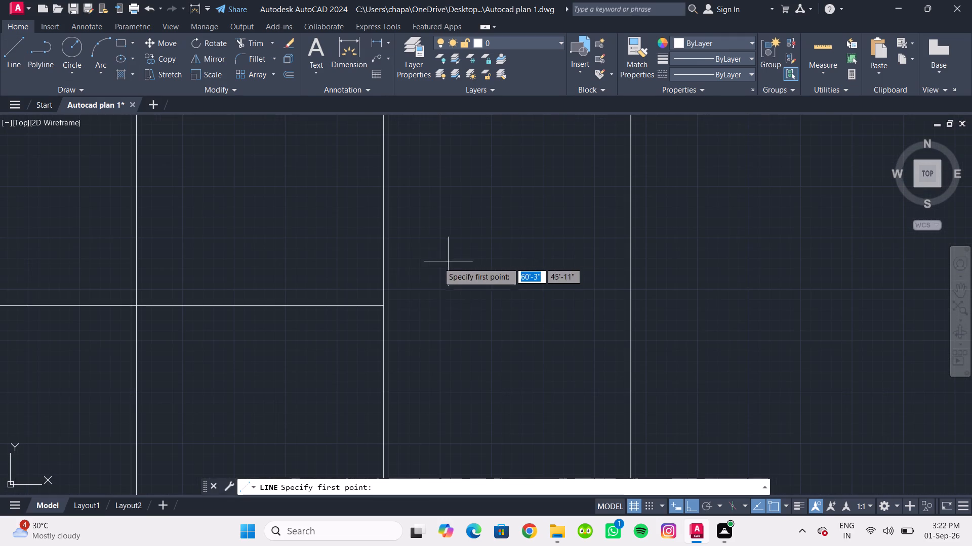
left_click(383, 304)
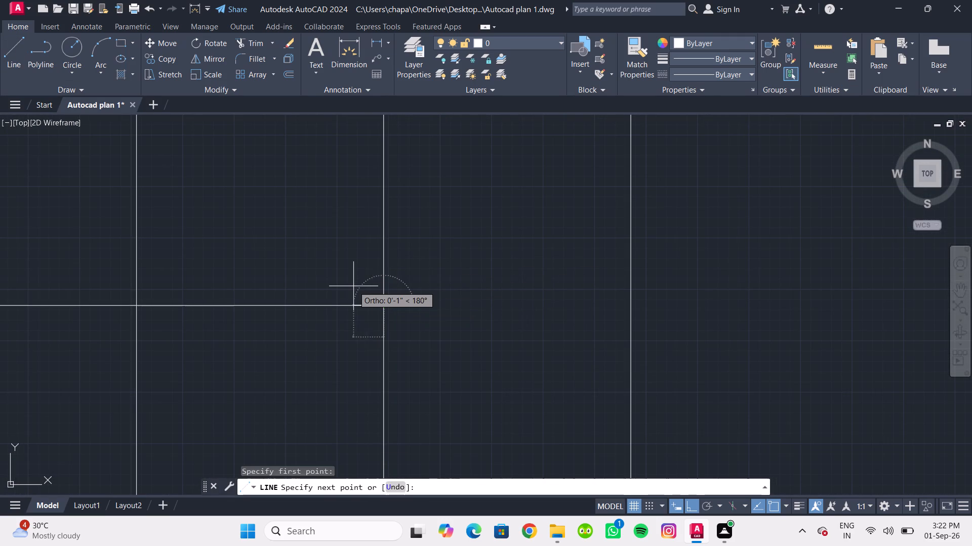
left_click(329, 264, "shift")
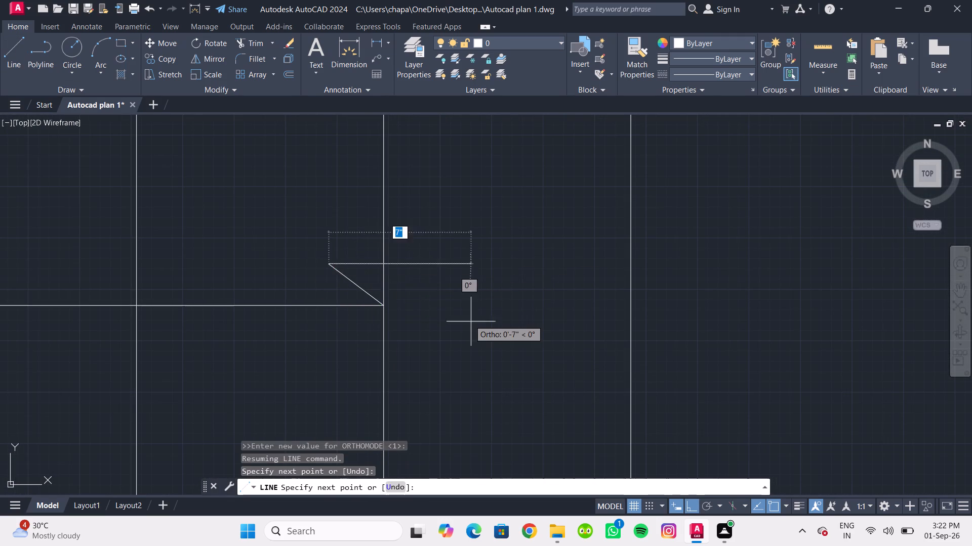
scroll(471, 326, "down", 3)
key("Escape")
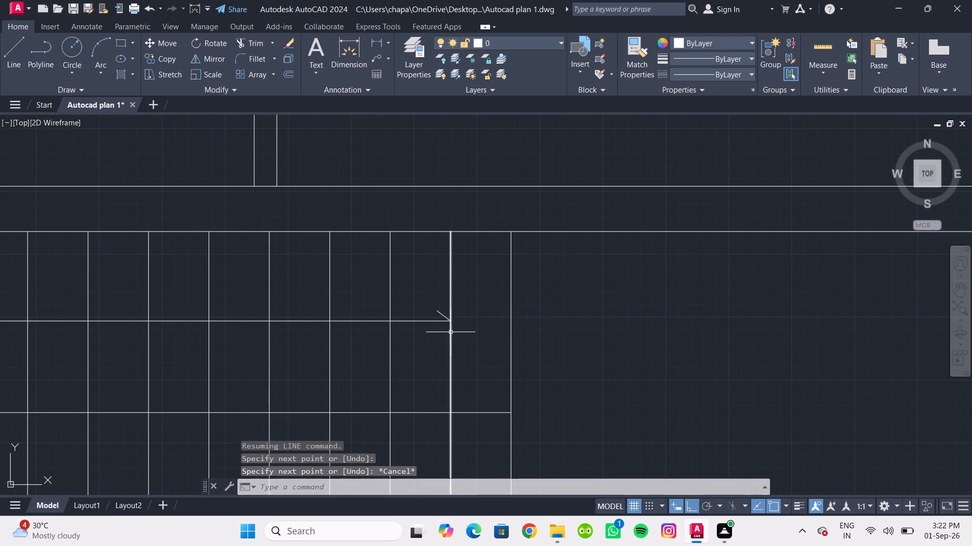
Mirror the arrowhead stroke about the horizontal path line, keeping the source line.
scroll(450, 332, "up", 3)
left_click(398, 274)
left_click(385, 223)
left_click(205, 61)
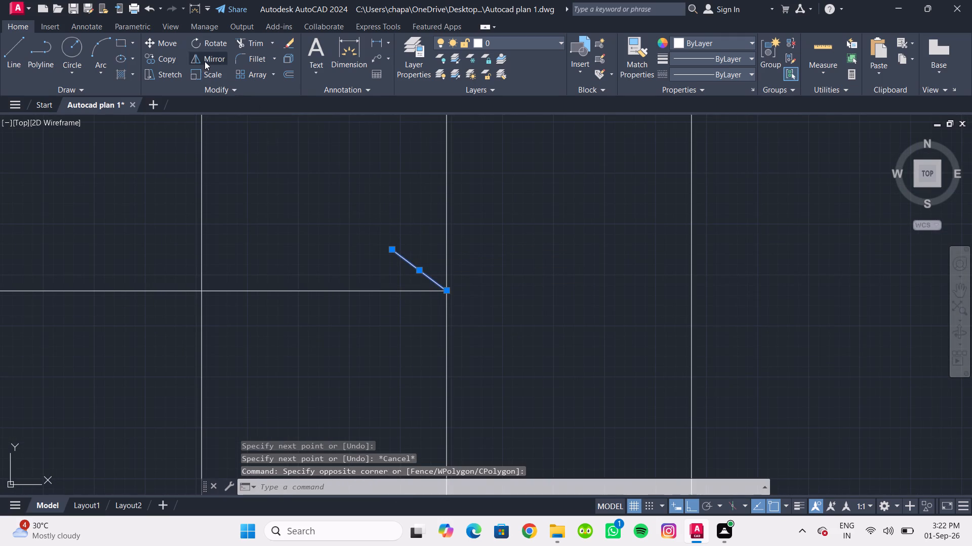
left_click(447, 293)
left_click(313, 297)
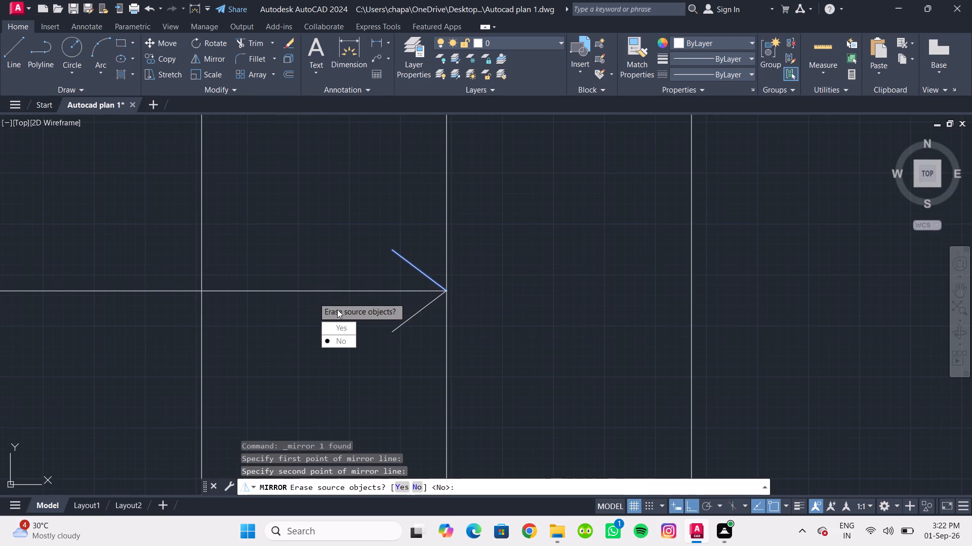
left_click_drag(342, 347, 313, 297)
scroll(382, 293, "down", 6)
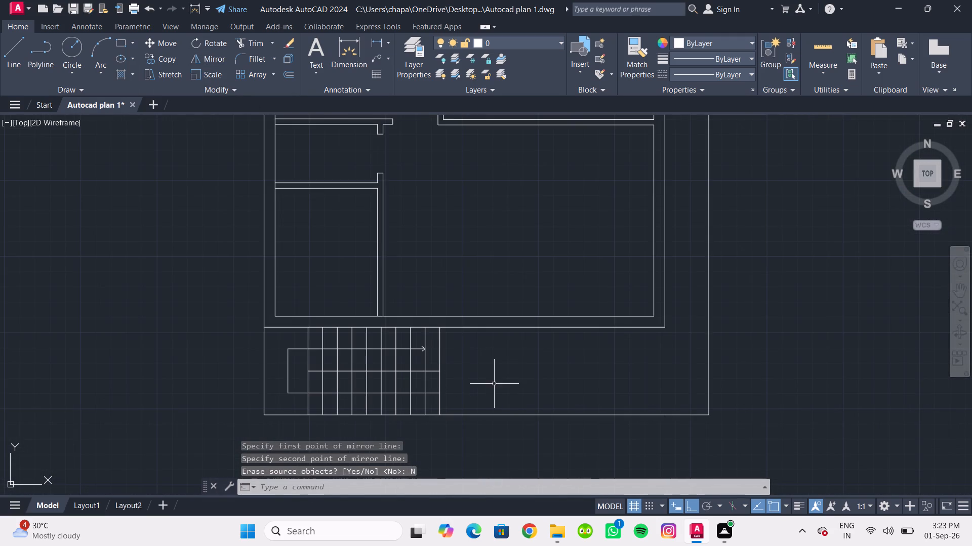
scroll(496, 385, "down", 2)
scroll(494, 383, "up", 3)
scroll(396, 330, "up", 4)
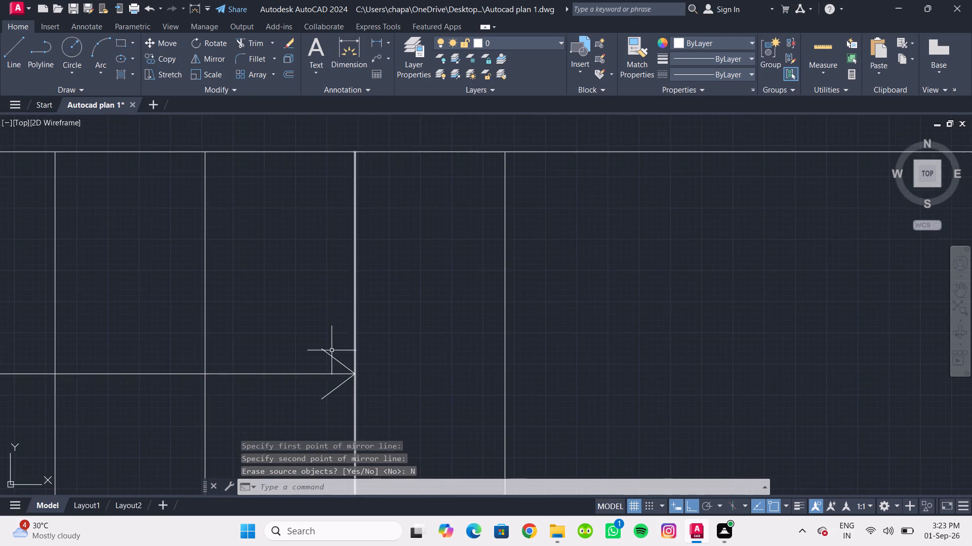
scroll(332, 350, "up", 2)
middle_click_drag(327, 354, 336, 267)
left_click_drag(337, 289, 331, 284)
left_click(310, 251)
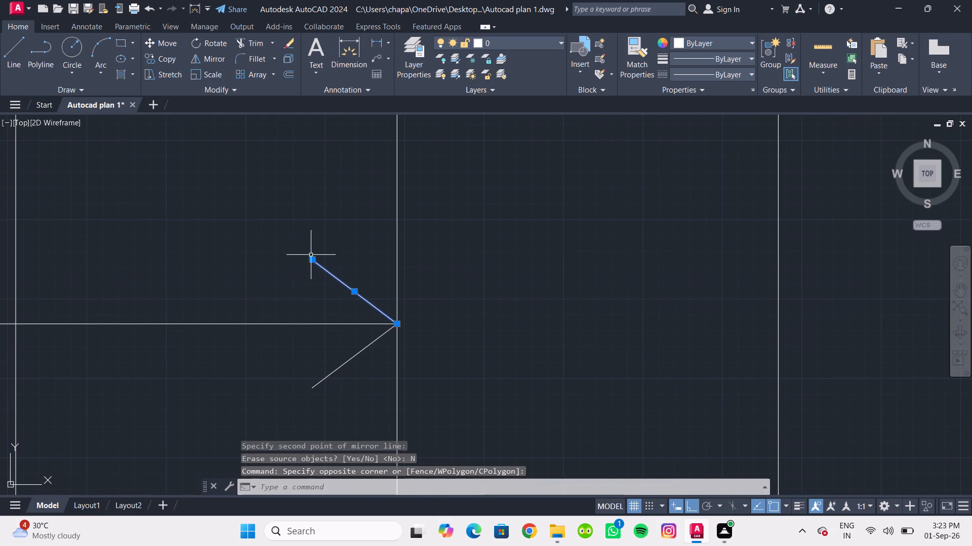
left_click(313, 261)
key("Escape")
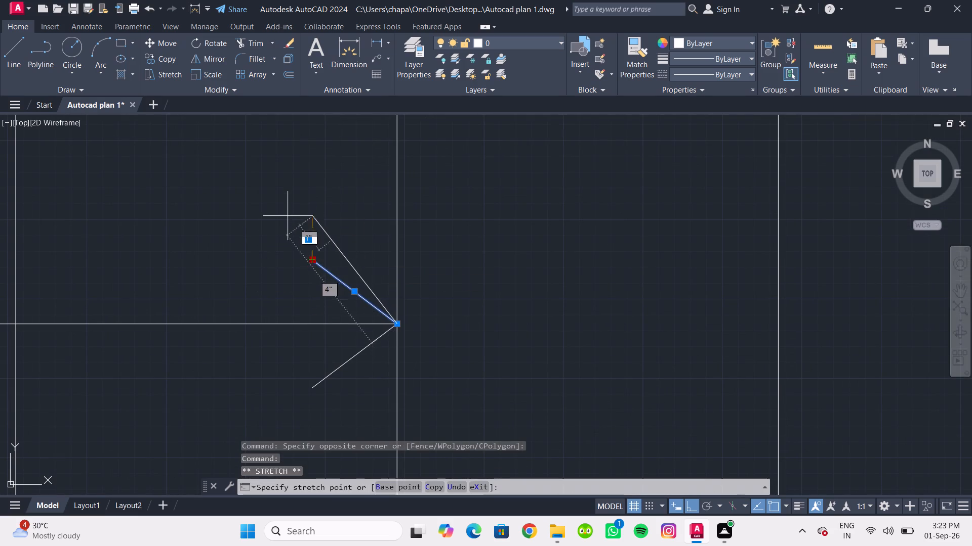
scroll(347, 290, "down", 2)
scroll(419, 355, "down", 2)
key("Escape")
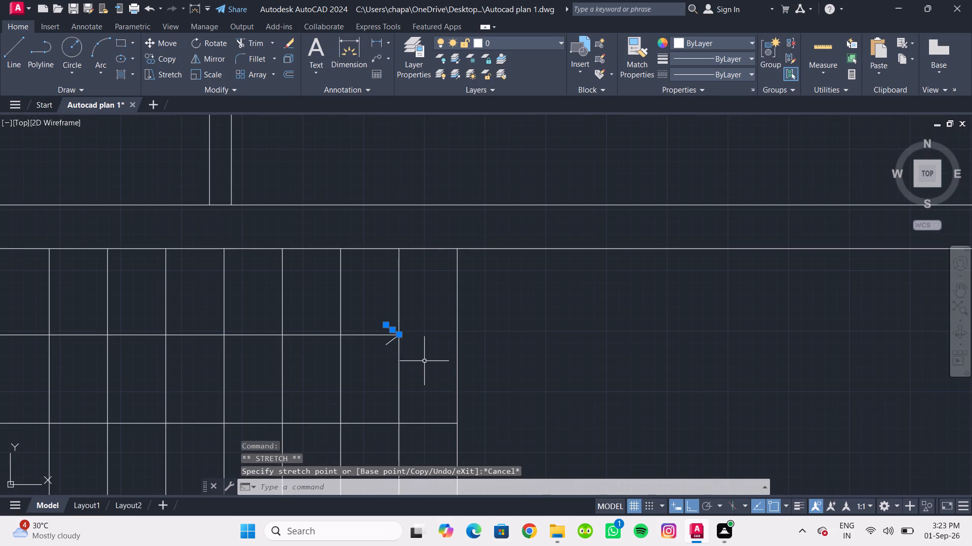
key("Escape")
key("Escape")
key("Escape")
Break the bottom boundary line at its intersection with the stair's outermost tread line, using Break at Point.
scroll(502, 340, "down", 2)
middle_click_drag(502, 340, 486, 328)
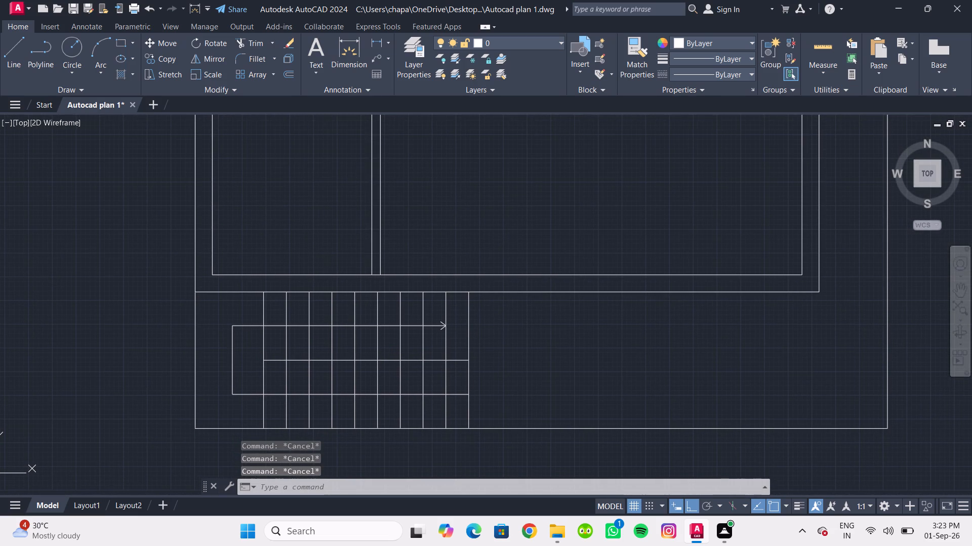
scroll(422, 354, "down", 2)
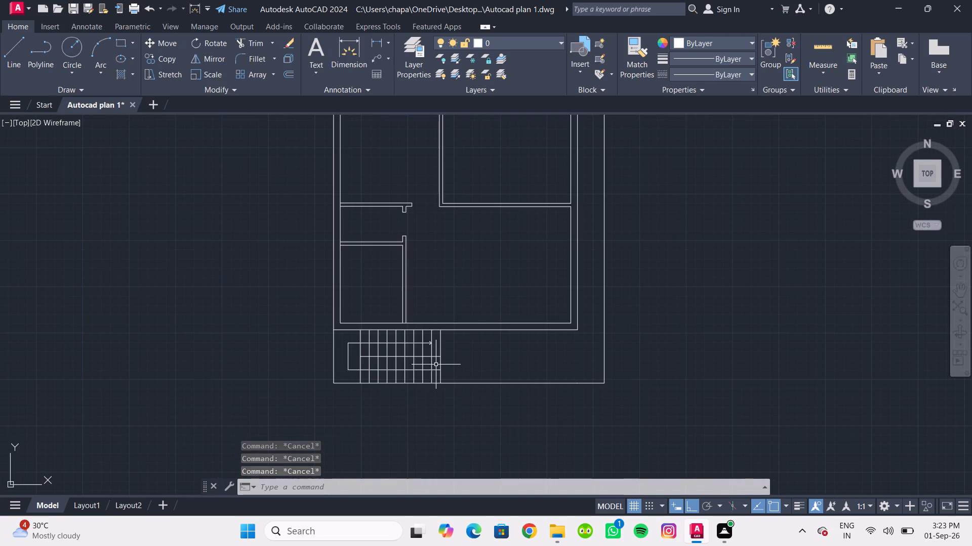
scroll(436, 365, "down", 1)
scroll(449, 355, "up", 2)
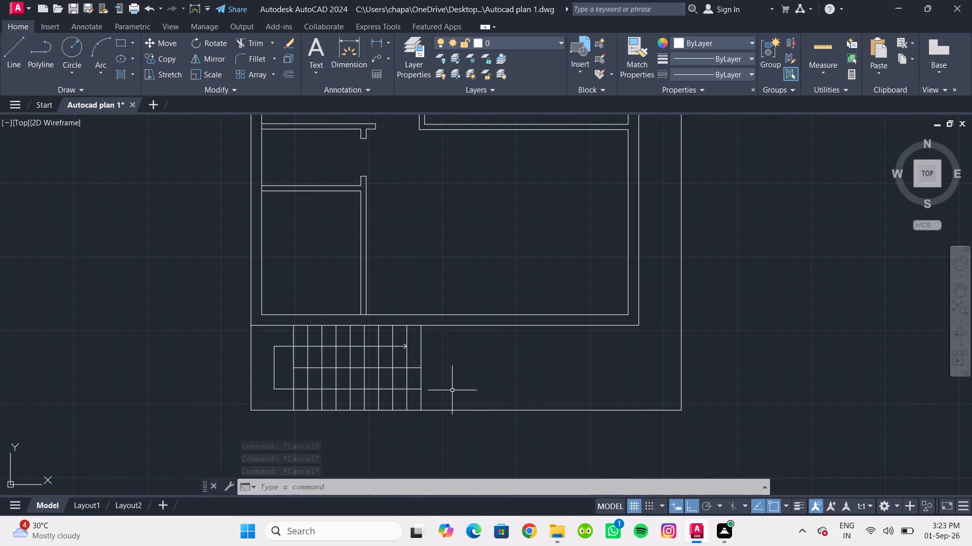
scroll(443, 418, "up", 2)
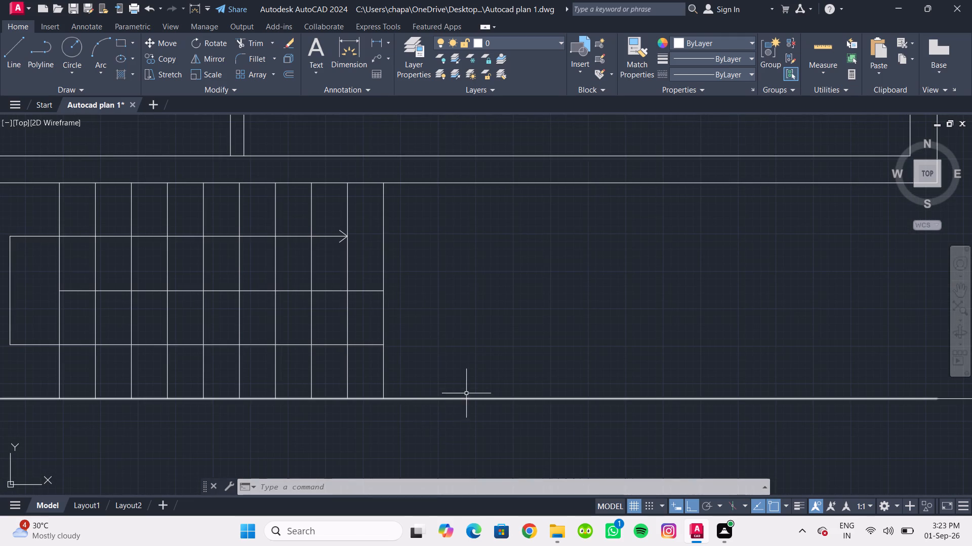
left_click(78, 90)
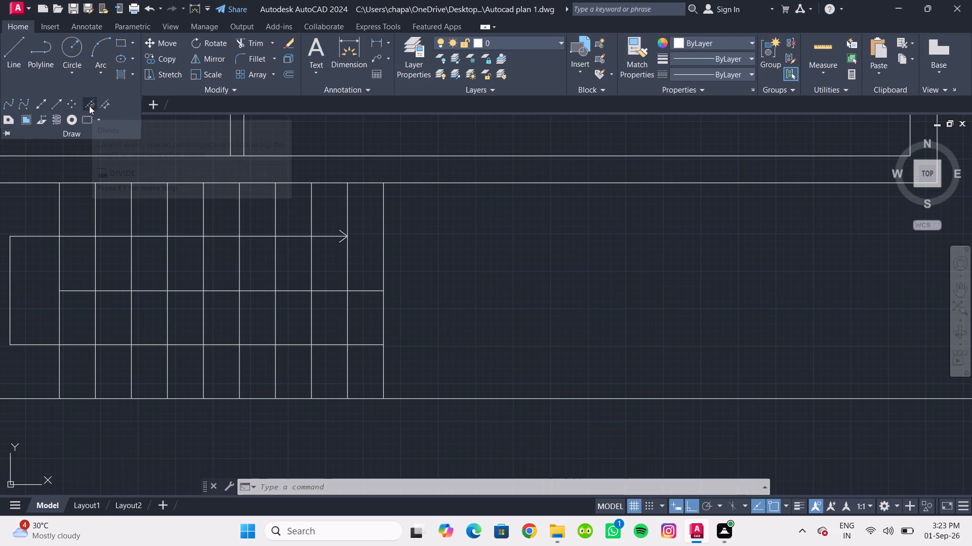
left_click(236, 86)
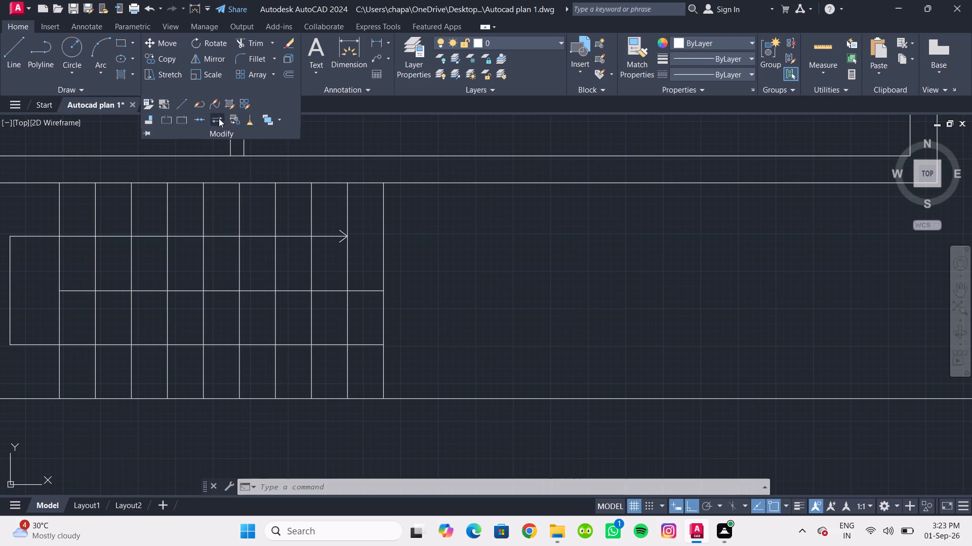
left_click(176, 121)
middle_click_drag(361, 331, 347, 248)
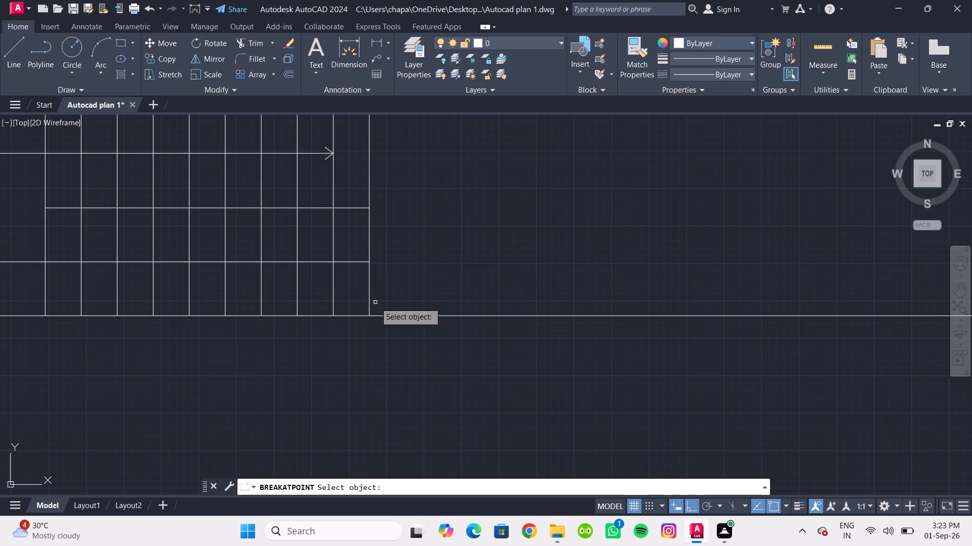
left_click(379, 315)
scroll(379, 315, "up", 3)
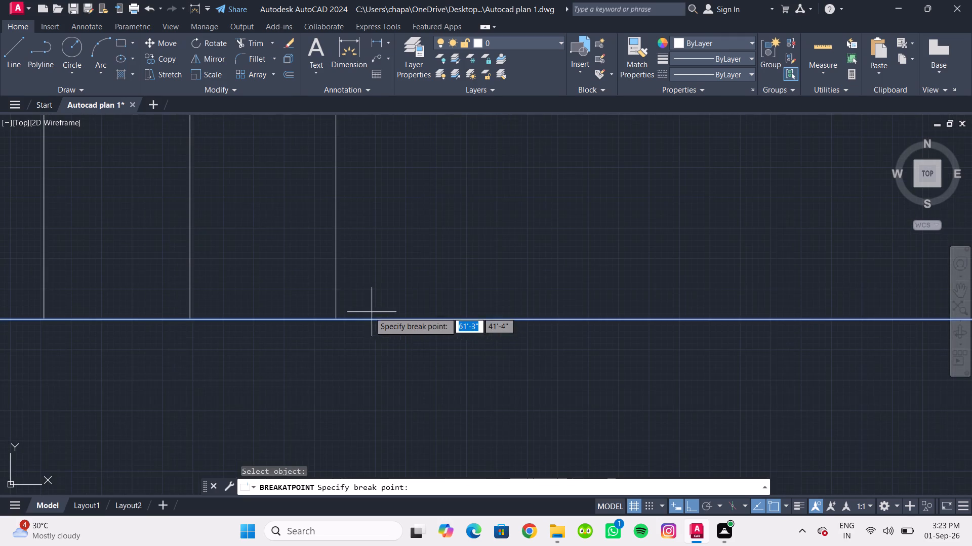
left_click(337, 321)
Join the bottom boundary segment beyond the stair with the short collinear segment reaching the plan's outer corner.
scroll(384, 288, "down", 3)
left_click_drag(422, 325, 419, 317)
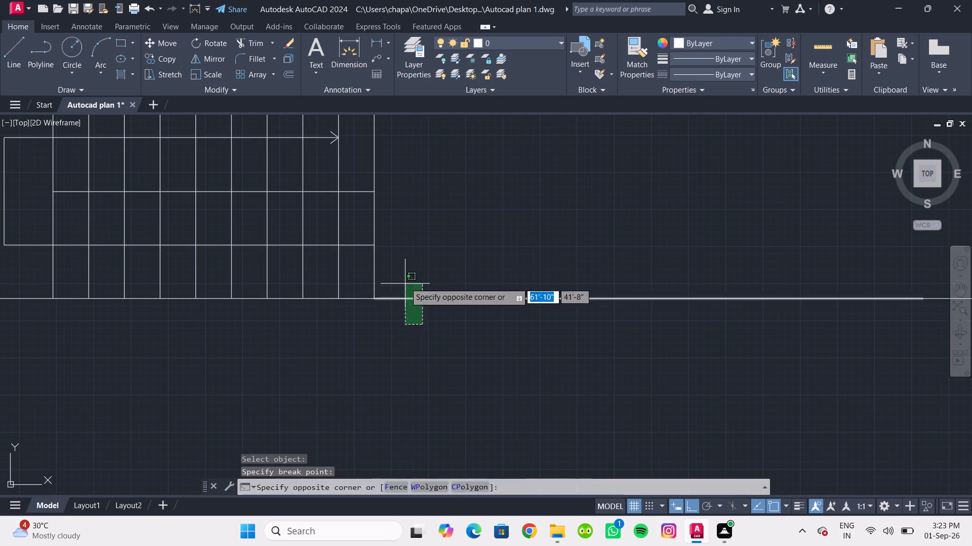
left_click(404, 282)
scroll(470, 311, "down", 3)
middle_click_drag(524, 321, 455, 307)
left_click(559, 297)
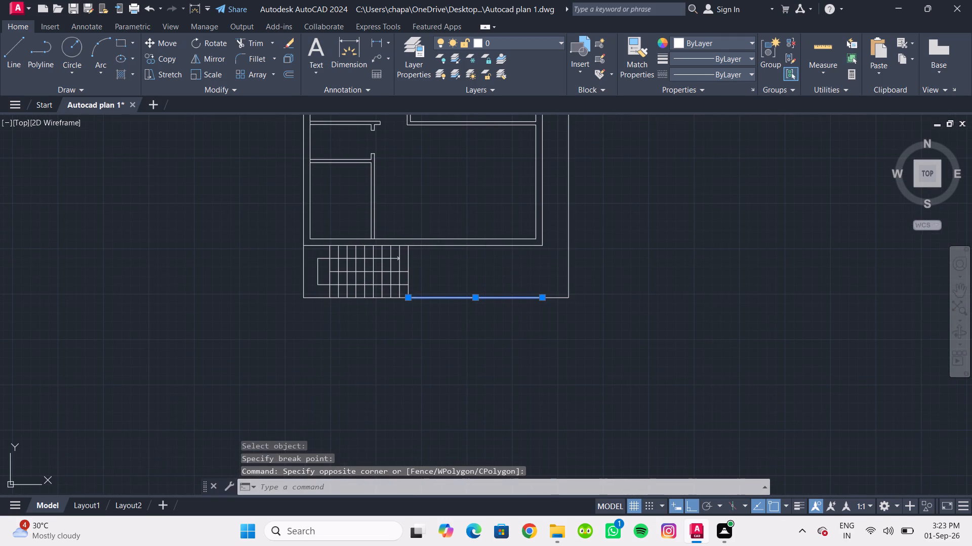
scroll(579, 320, "up", 2)
key("j")
key("Return")
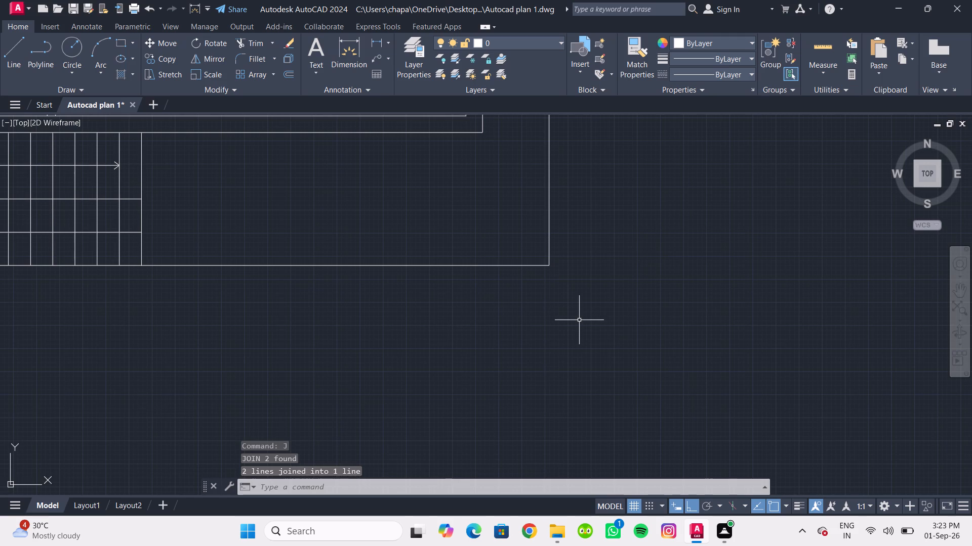
left_click_drag(479, 316, 453, 293)
left_click(351, 253)
scroll(391, 301, "down", 1)
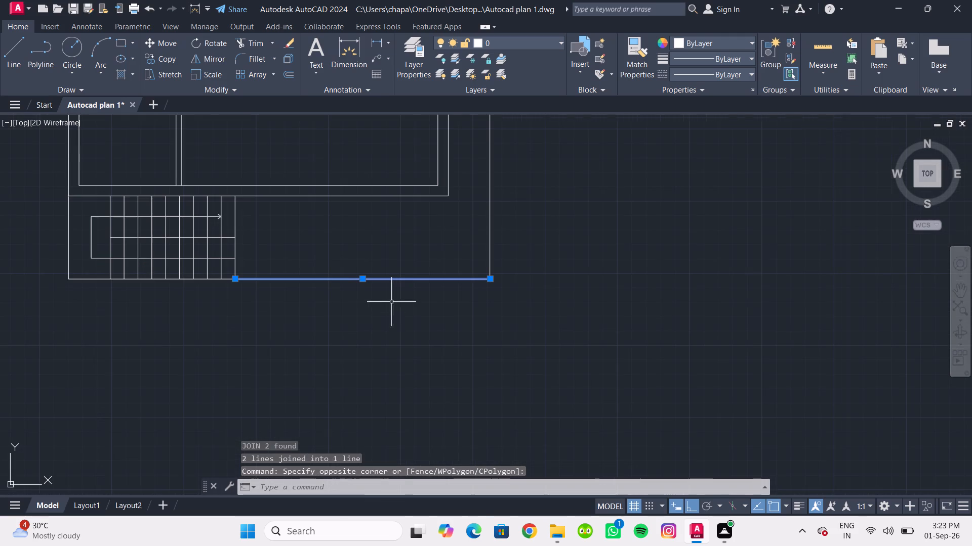
middle_click_drag(399, 314, 401, 320)
key("Escape")
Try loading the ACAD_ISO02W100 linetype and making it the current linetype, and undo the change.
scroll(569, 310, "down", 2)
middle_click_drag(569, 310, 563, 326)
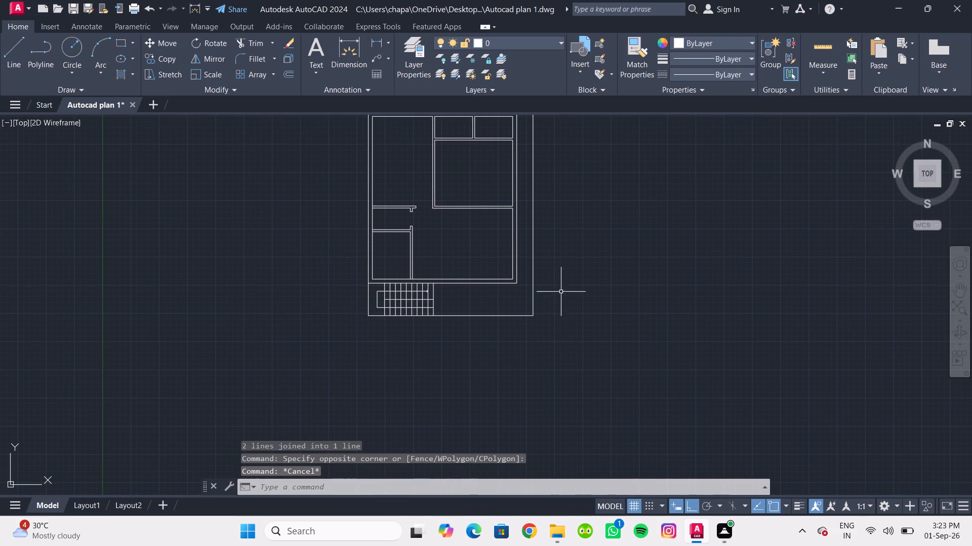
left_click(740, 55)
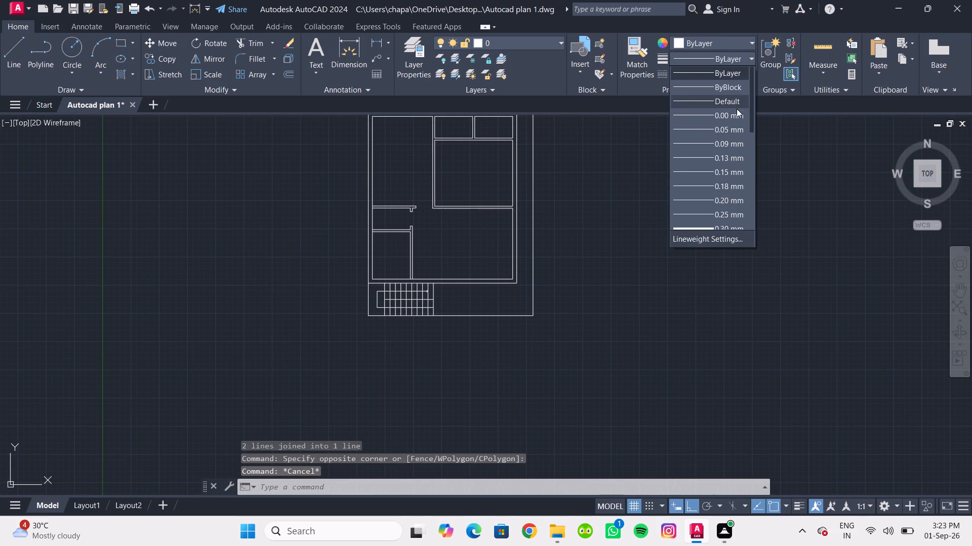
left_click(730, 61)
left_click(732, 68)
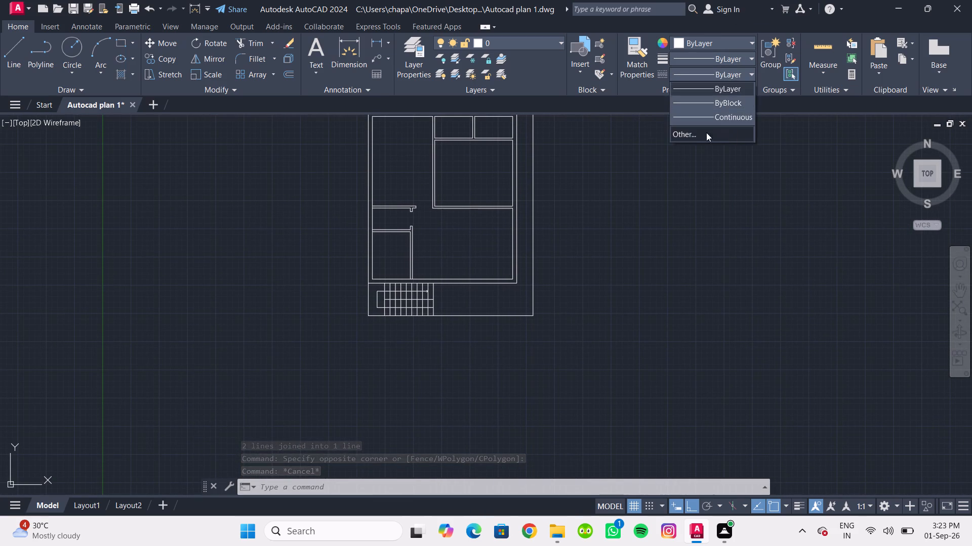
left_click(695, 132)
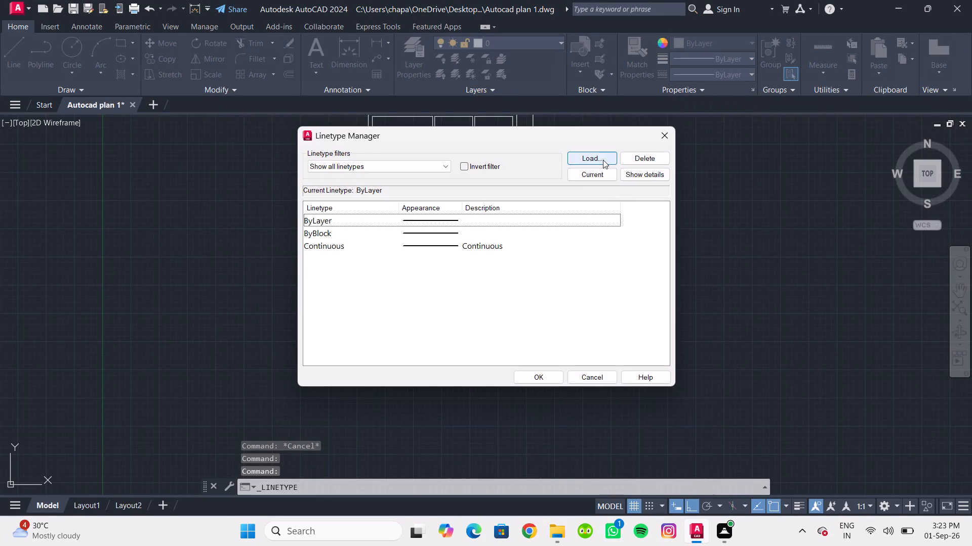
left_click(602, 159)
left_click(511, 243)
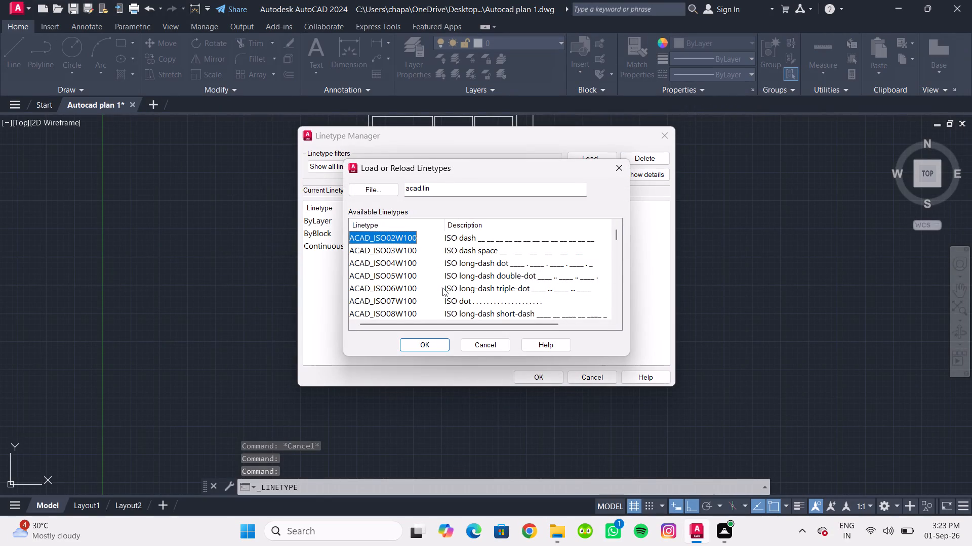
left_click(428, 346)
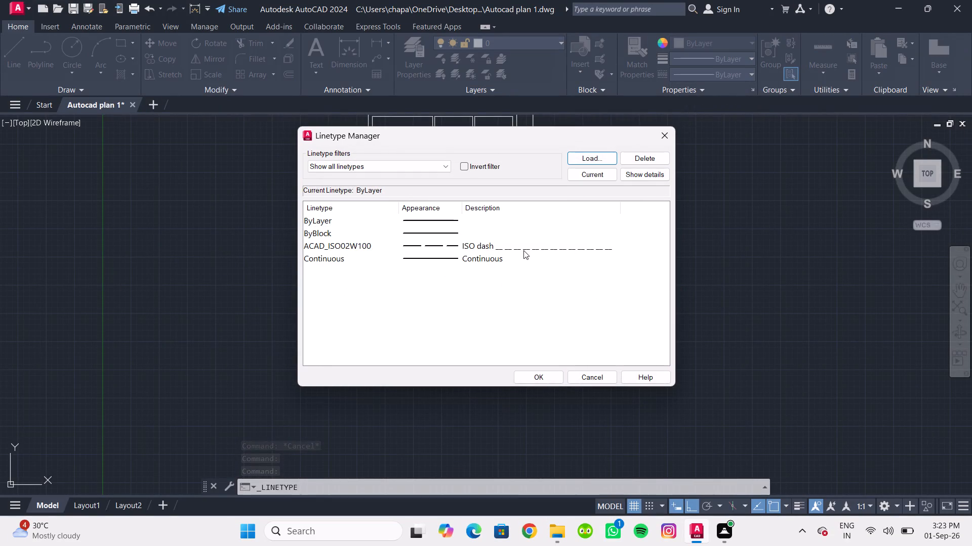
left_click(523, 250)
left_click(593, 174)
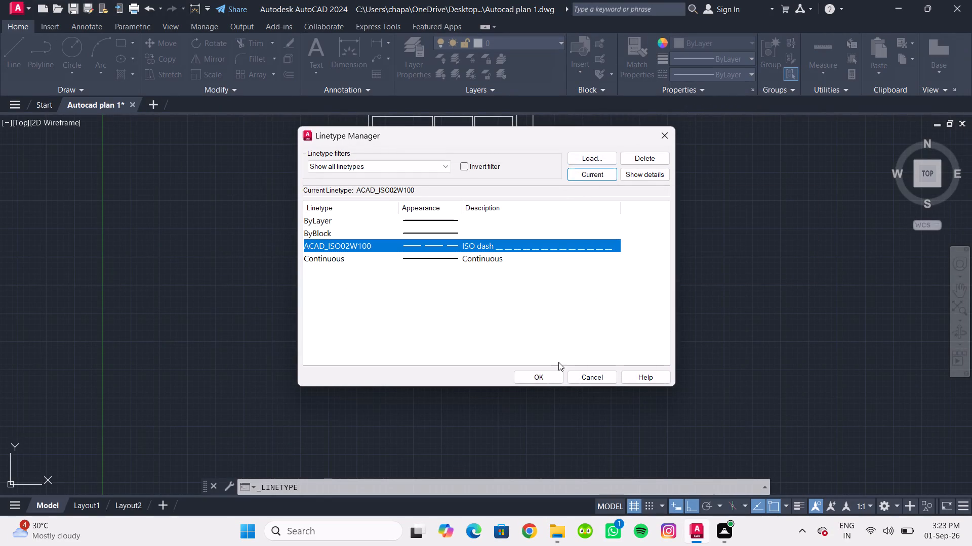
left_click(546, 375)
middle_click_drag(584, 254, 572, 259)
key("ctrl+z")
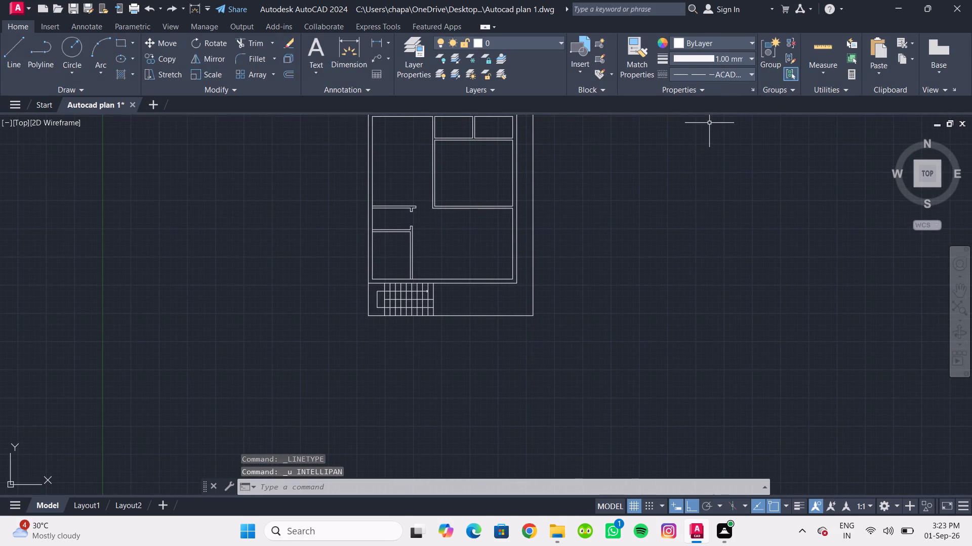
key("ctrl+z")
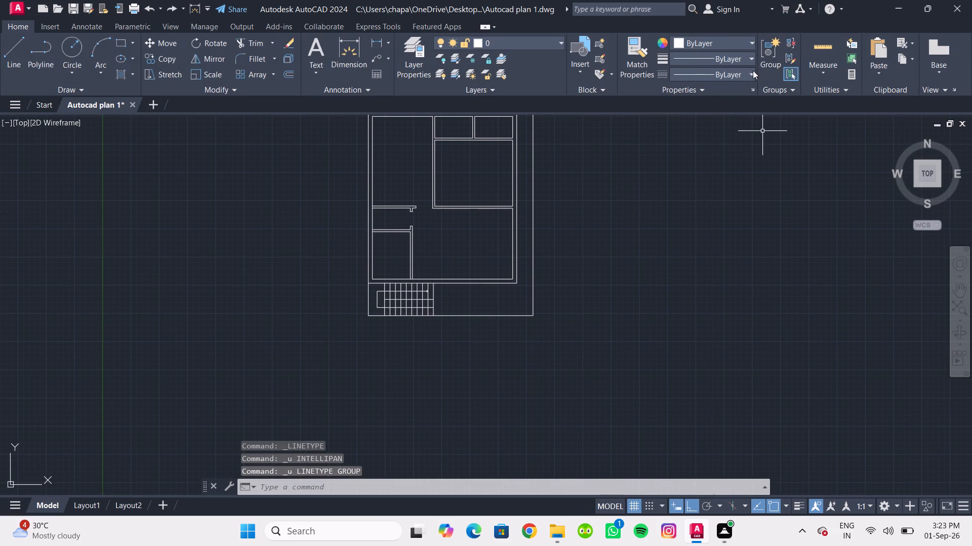
Load the ACAD_ISO02W100 ISO dash linetype from acad.lin into the drawing.
left_click(749, 74)
left_click(699, 133)
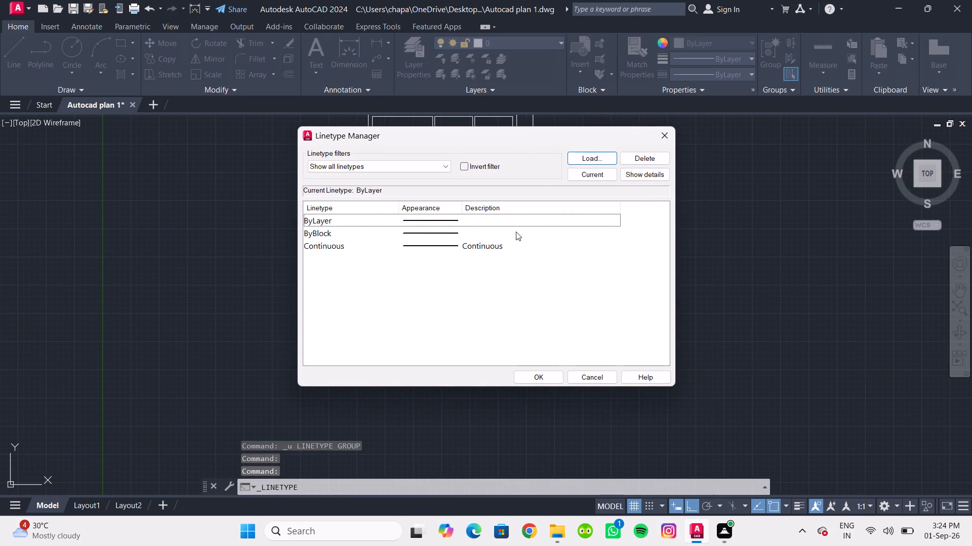
left_click(585, 163)
left_click(516, 242)
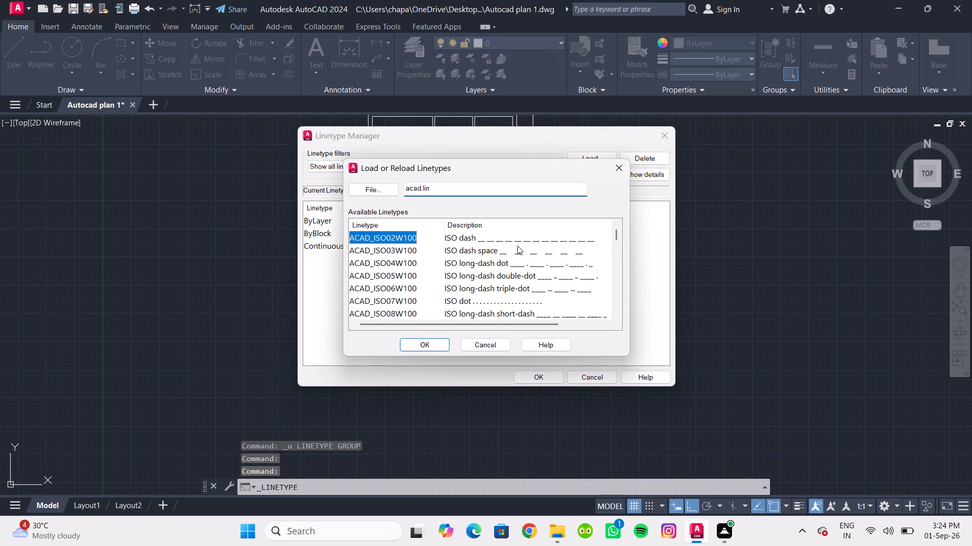
left_click(433, 344)
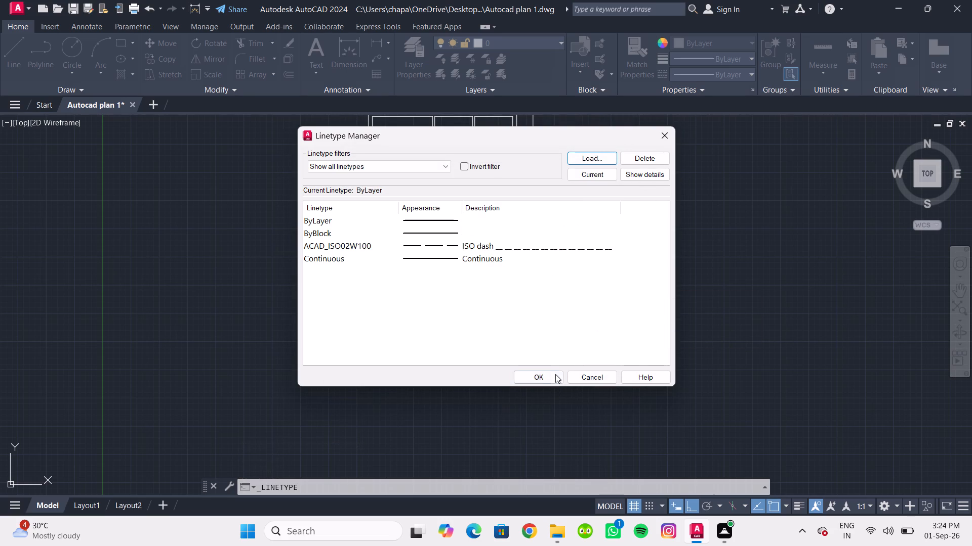
left_click(543, 380)
Set the linetype of the outer vertical boundary line and the bottom boundary line beside the stair to ACAD_ISO02W100.
scroll(600, 219, "up", 1)
middle_click_drag(602, 225, 576, 279)
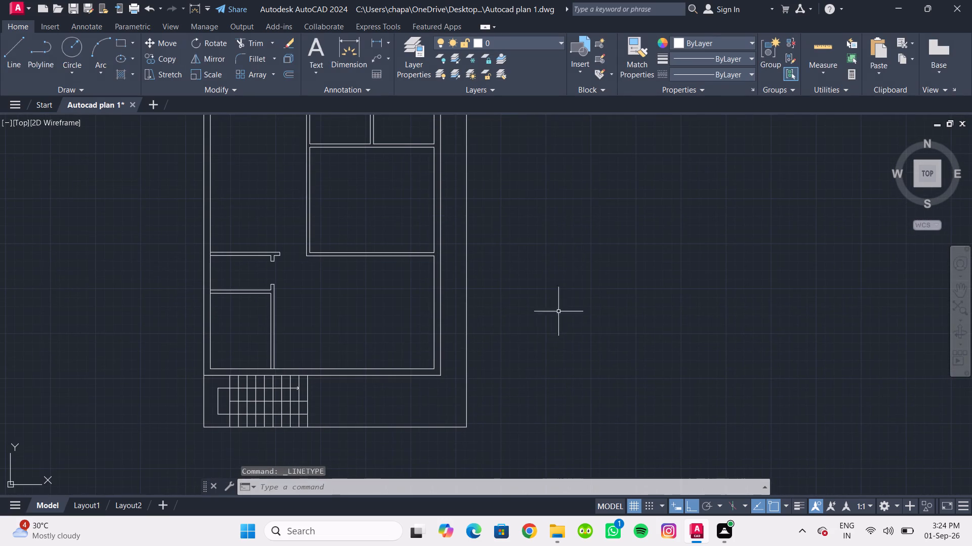
left_click_drag(509, 414, 494, 405)
left_click(459, 373)
scroll(508, 303, "down", 2)
middle_click_drag(508, 303, 503, 314)
scroll(461, 375, "up", 3)
left_click_drag(496, 360, 486, 347)
left_click(458, 315)
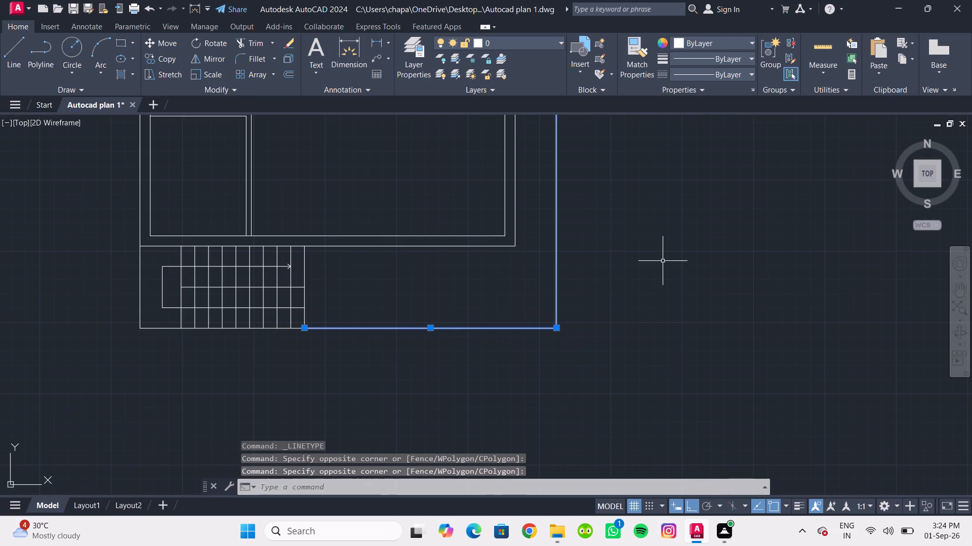
right_click(662, 261)
left_click(708, 499)
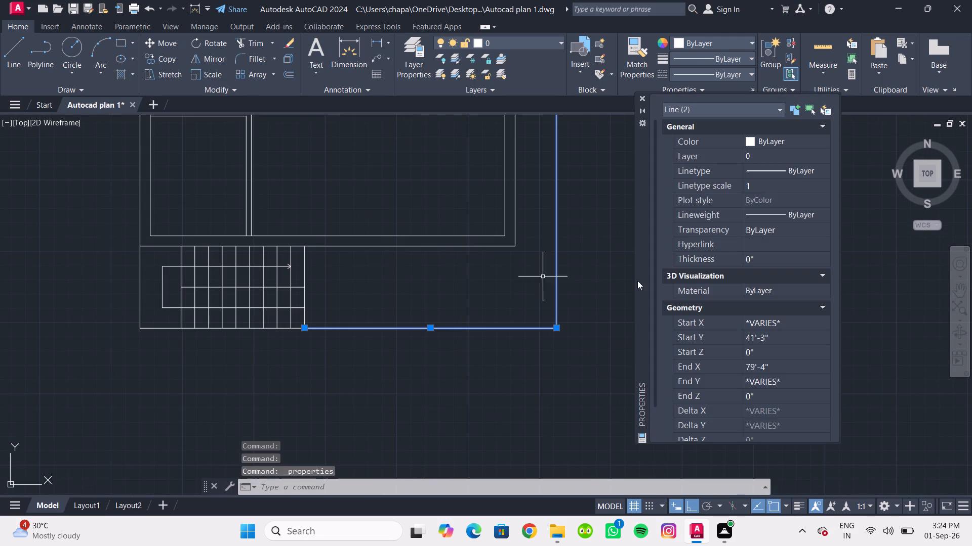
left_click(824, 168)
left_click(820, 172)
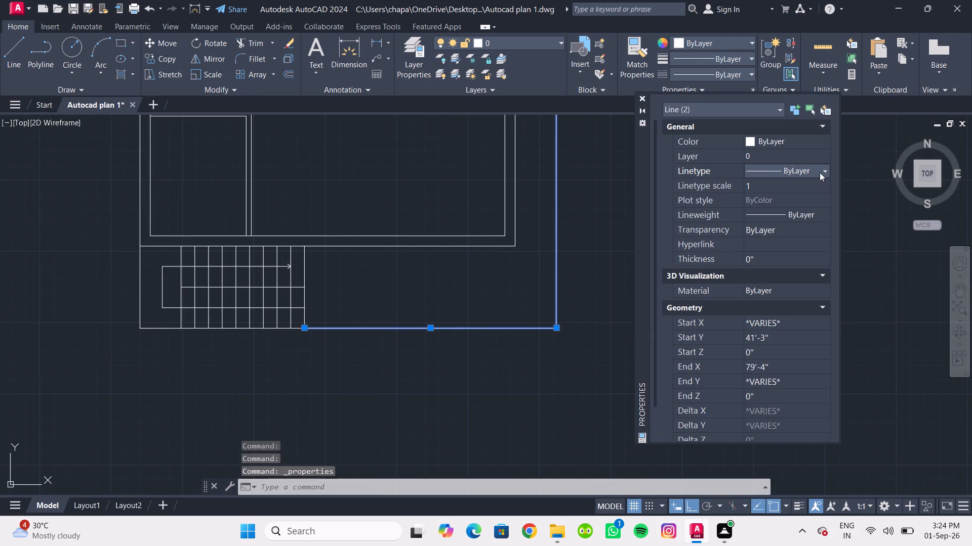
left_click(797, 209)
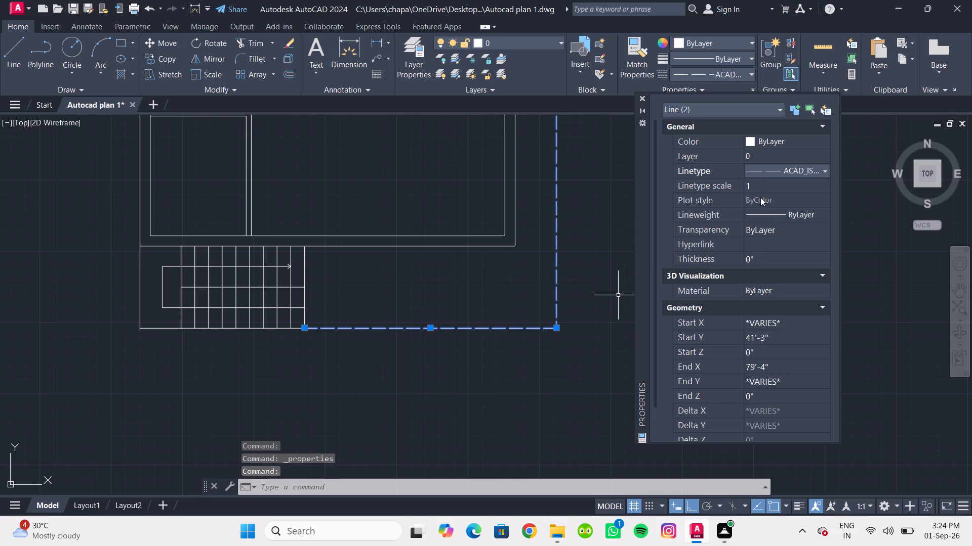
Set the linetype scale of the two dashed boundary lines to 2 and close their properties.
left_click(759, 189)
key("2")
key("Return")
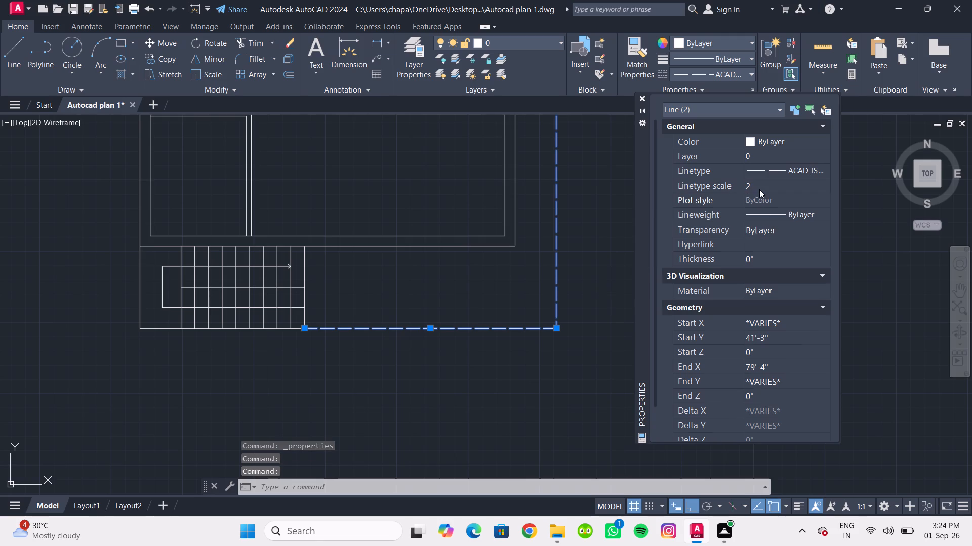
scroll(500, 346, "down", 3)
middle_click(536, 327)
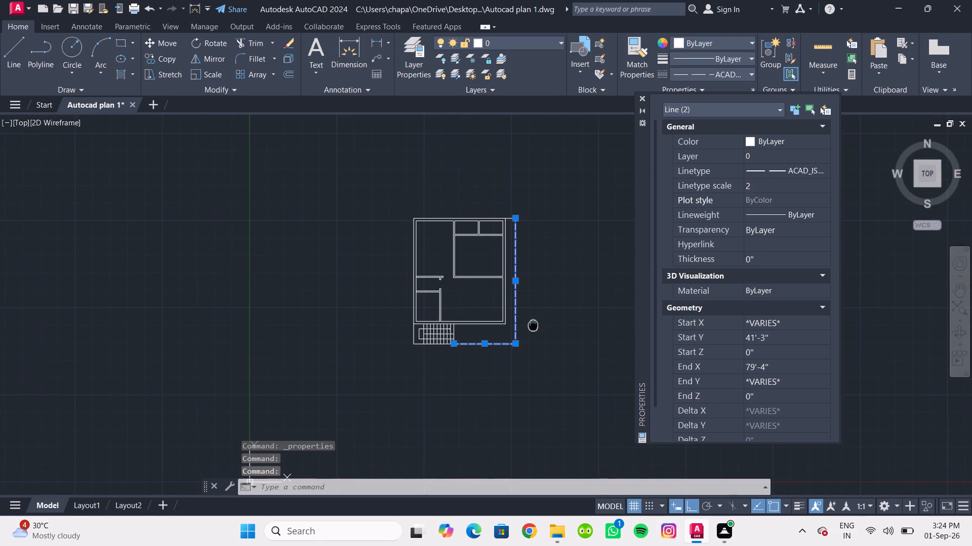
scroll(538, 326, "up", 1)
key("Escape")
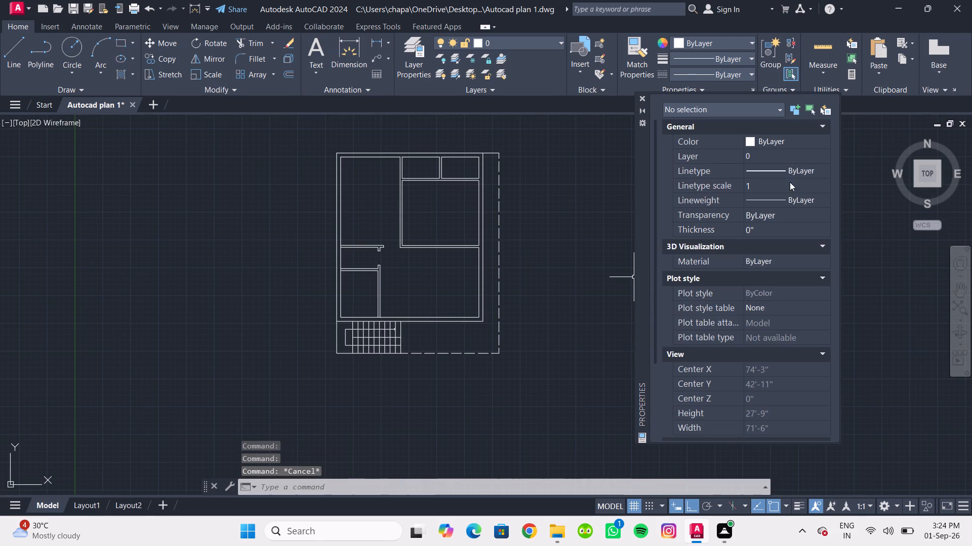
left_click(639, 100)
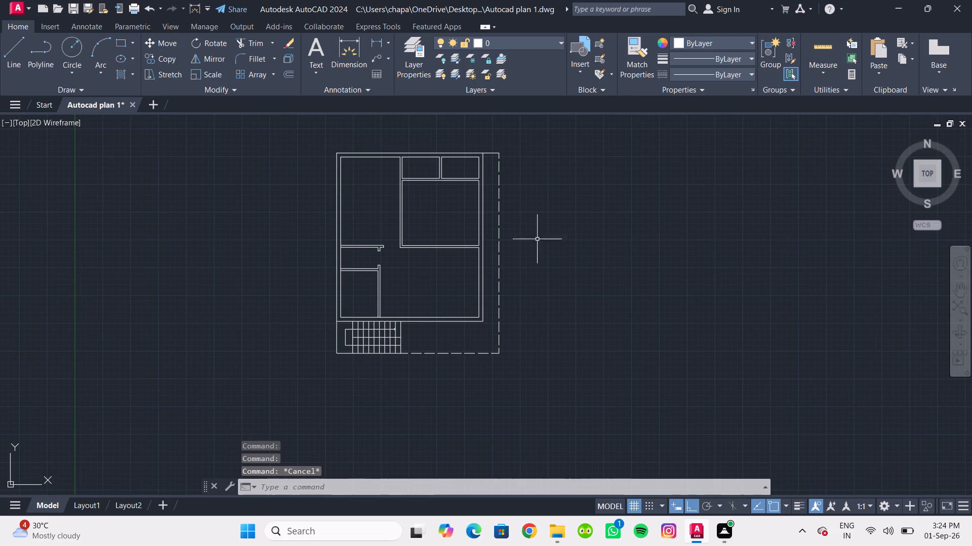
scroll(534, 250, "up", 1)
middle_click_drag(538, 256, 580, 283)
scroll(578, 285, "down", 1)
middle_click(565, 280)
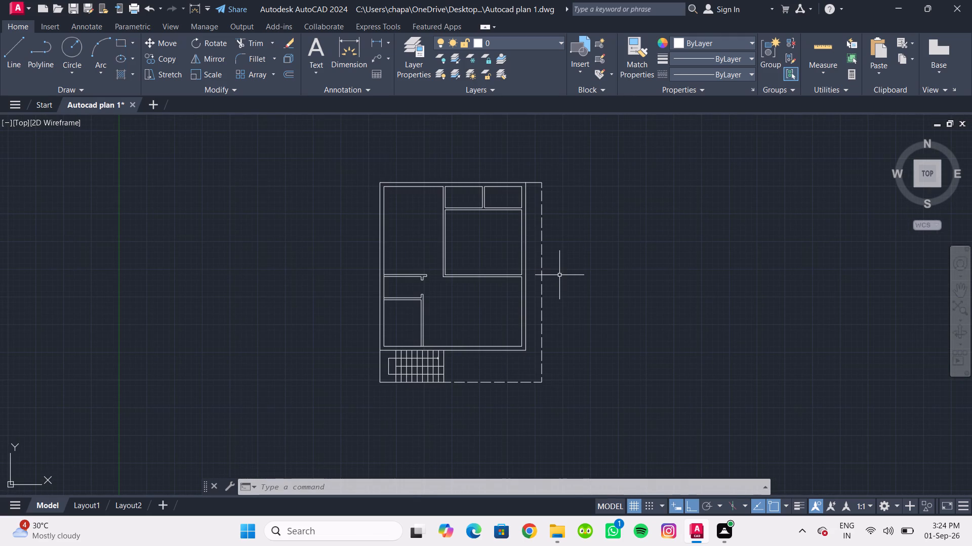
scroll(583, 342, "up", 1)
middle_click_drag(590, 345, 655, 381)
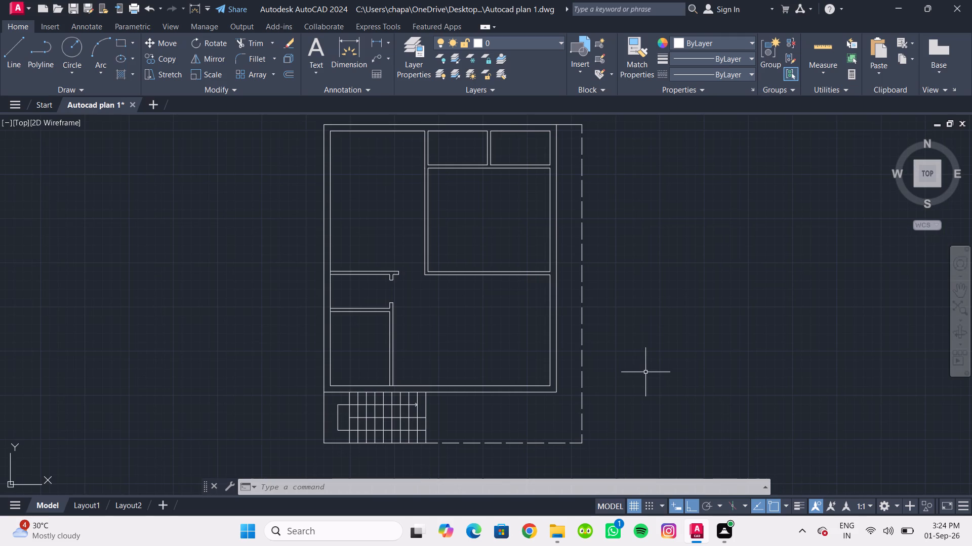
Add multiline text reading PROPOSED GROUND FLOOR PLAN below the plan's dashed bottom boundary line.
scroll(642, 371, "down", 1)
middle_click_drag(640, 373, 638, 342)
scroll(631, 366, "up", 1)
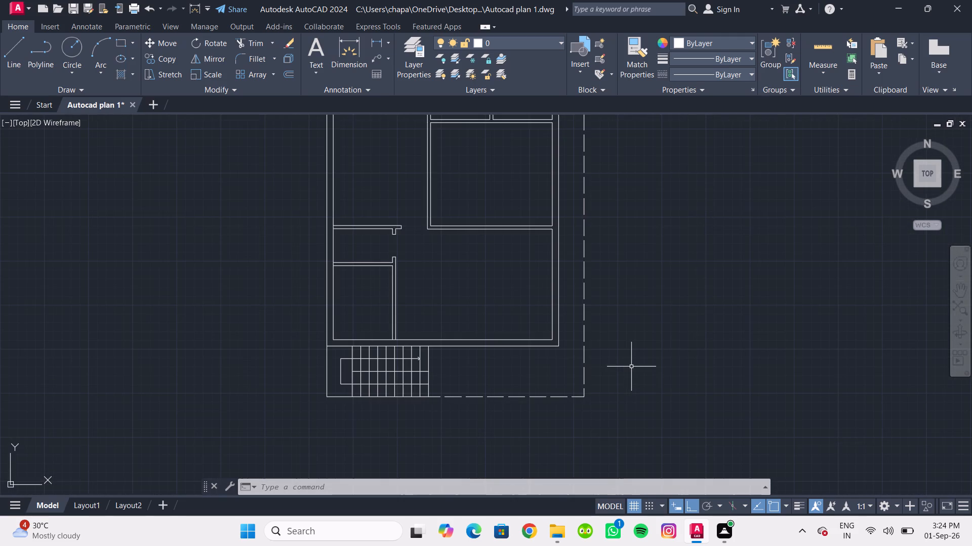
type("mtext")
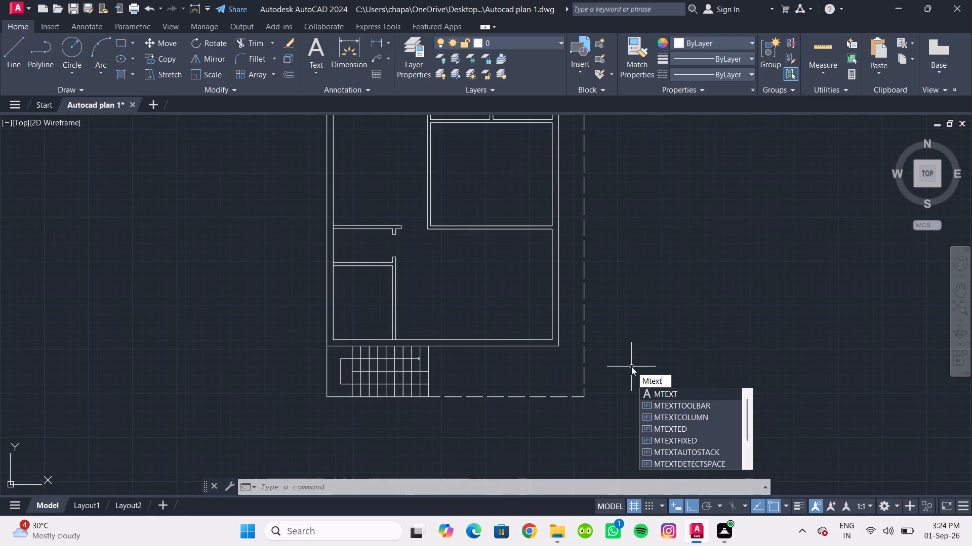
key("Return")
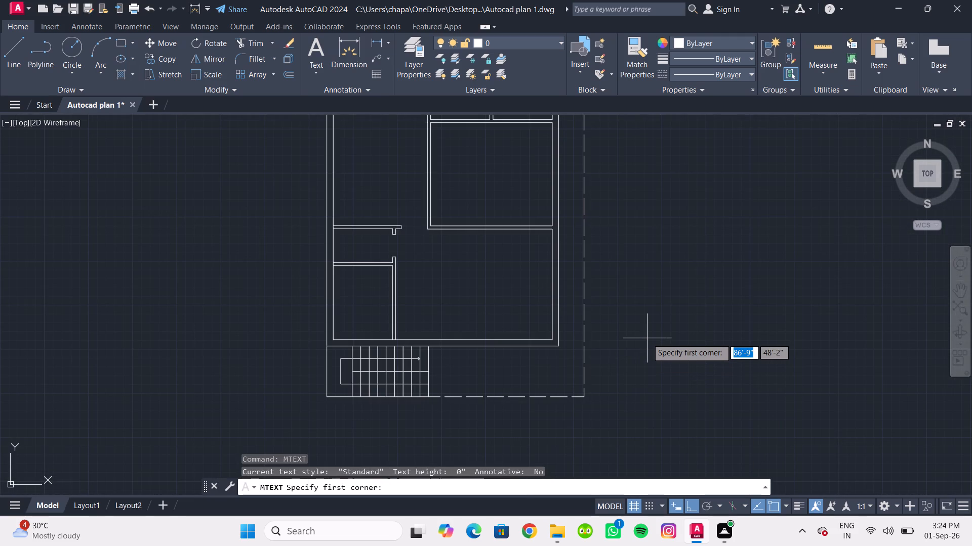
middle_click_drag(634, 336, 623, 281)
scroll(449, 369, "up", 1)
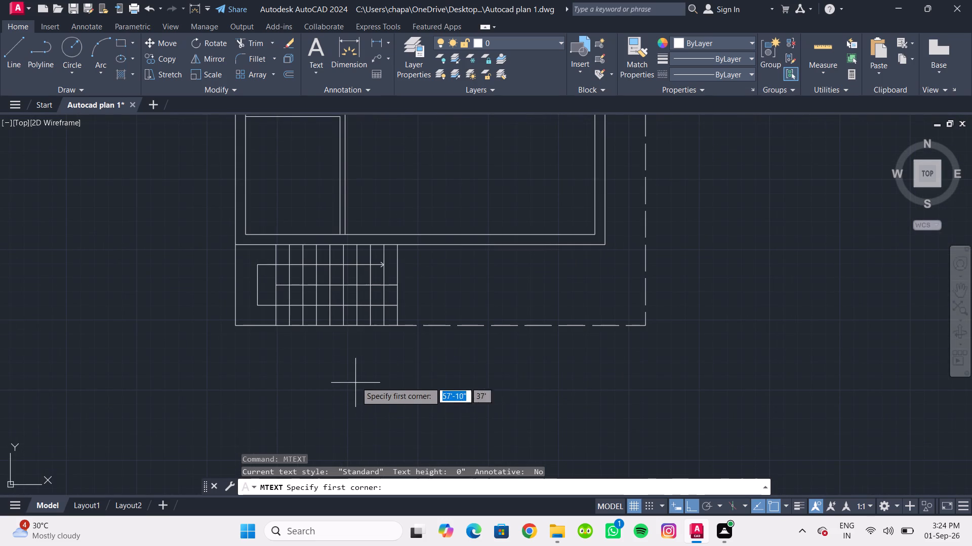
left_click(351, 348)
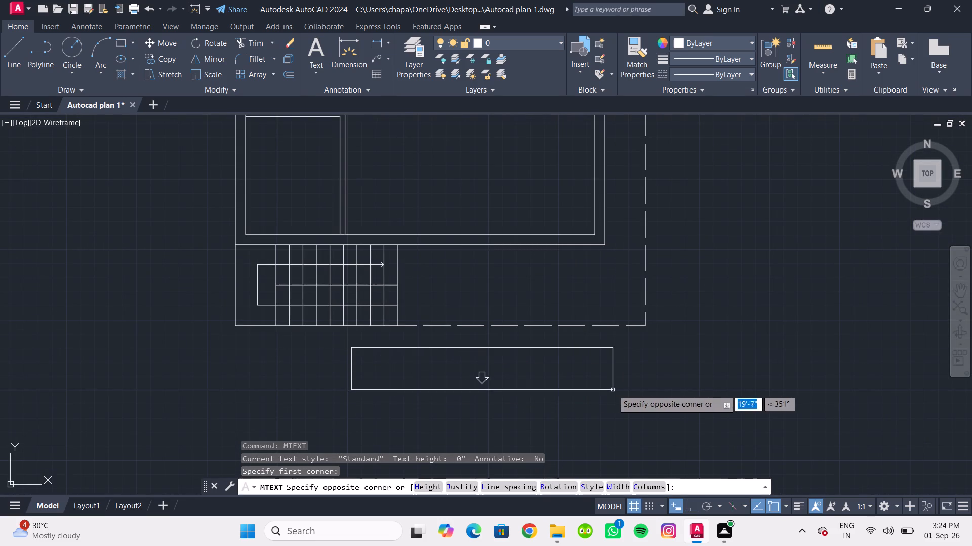
left_click(616, 392)
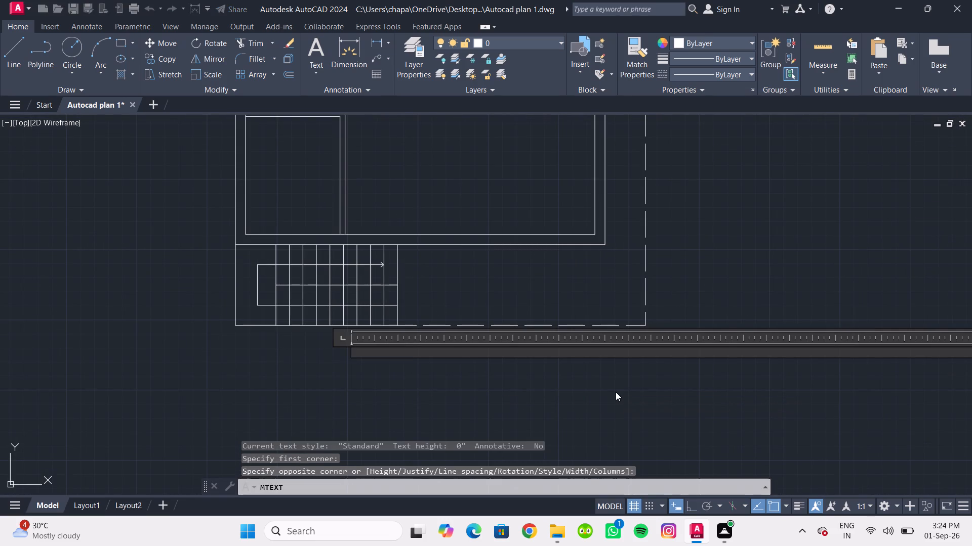
type("PRO")
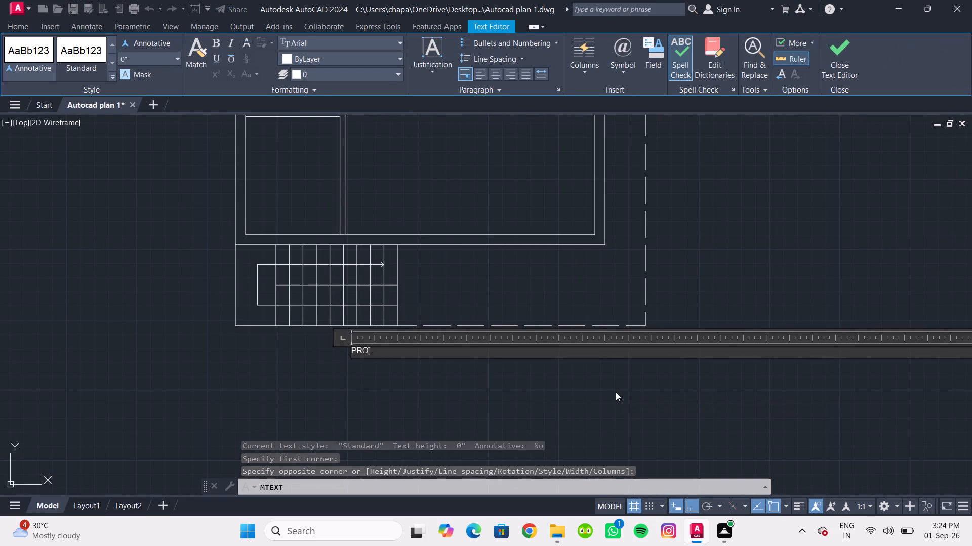
key("p")
type("OSED")
key("space")
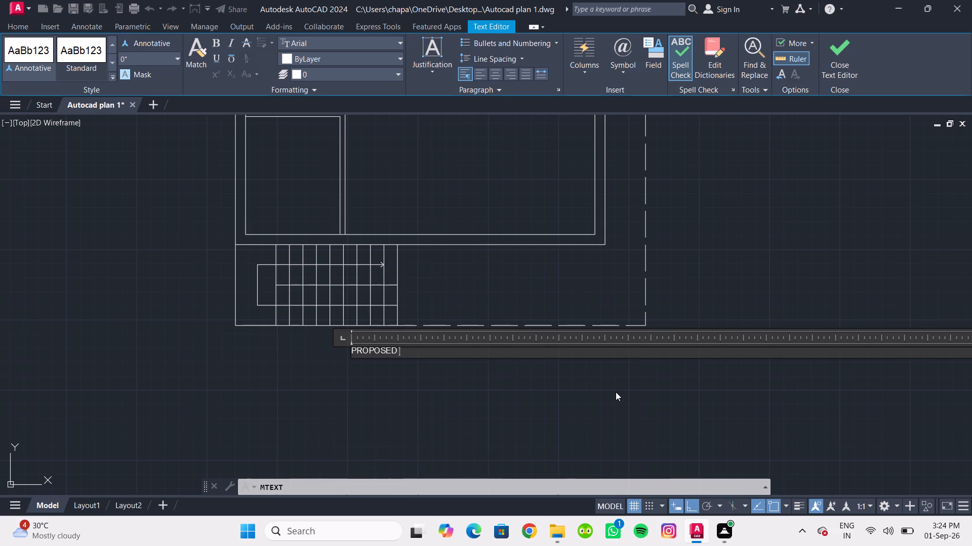
type("GROUND")
key("space")
type("F;")
key("BackSpace")
type("LOOR PLAN")
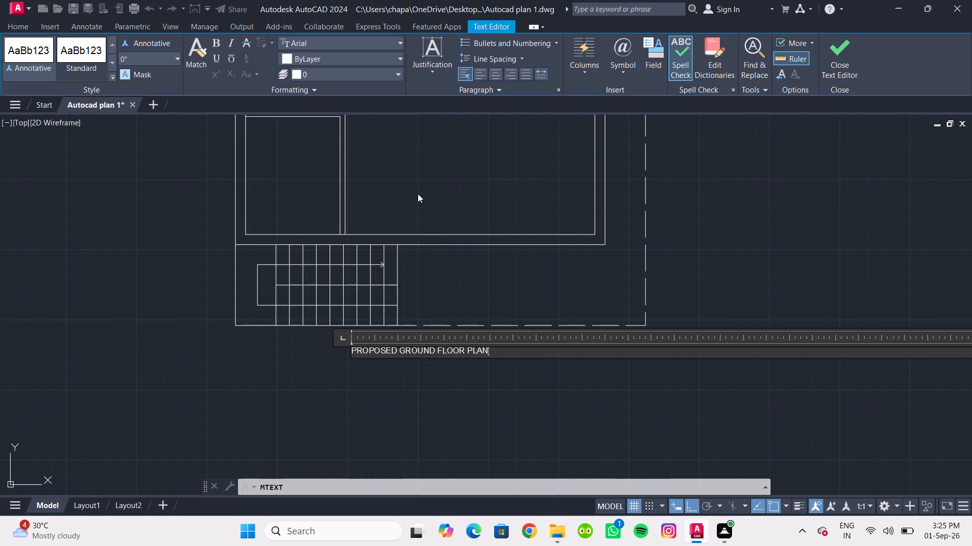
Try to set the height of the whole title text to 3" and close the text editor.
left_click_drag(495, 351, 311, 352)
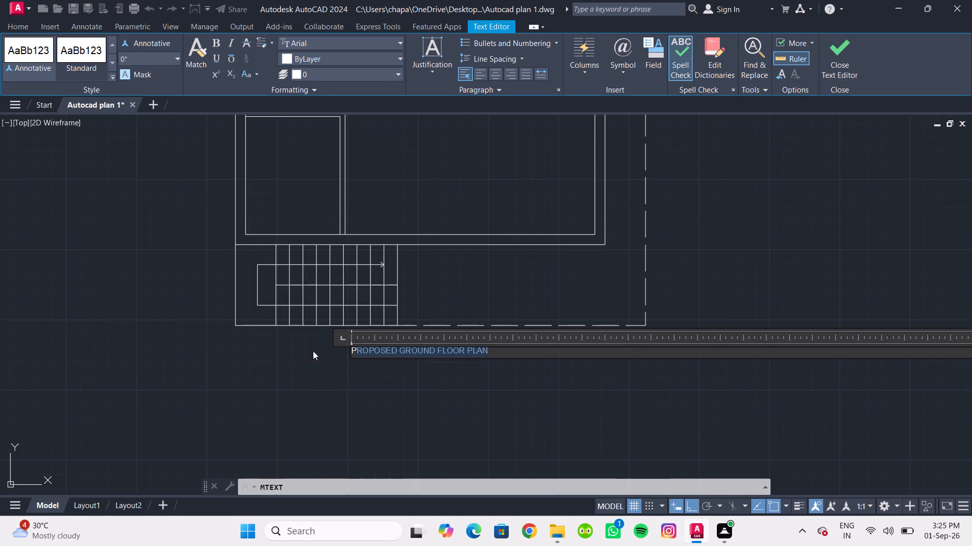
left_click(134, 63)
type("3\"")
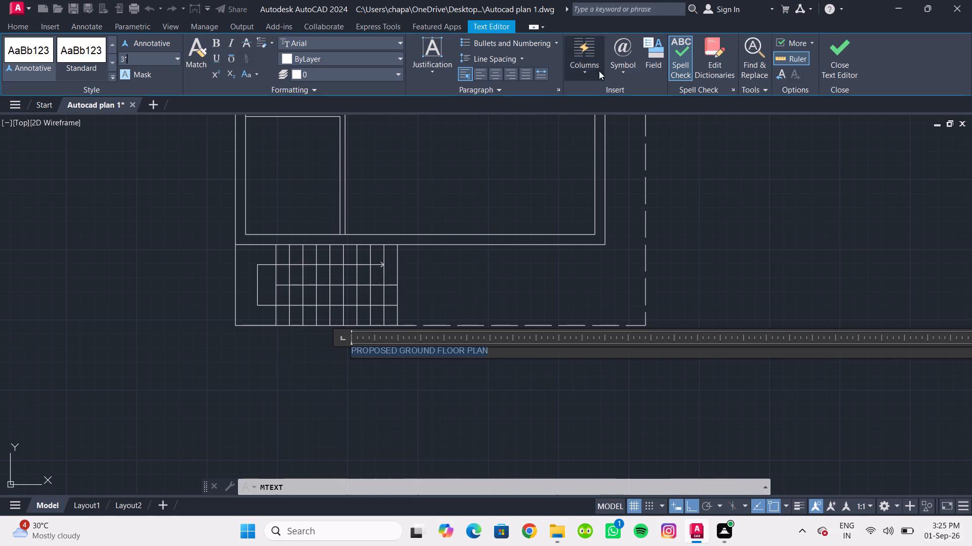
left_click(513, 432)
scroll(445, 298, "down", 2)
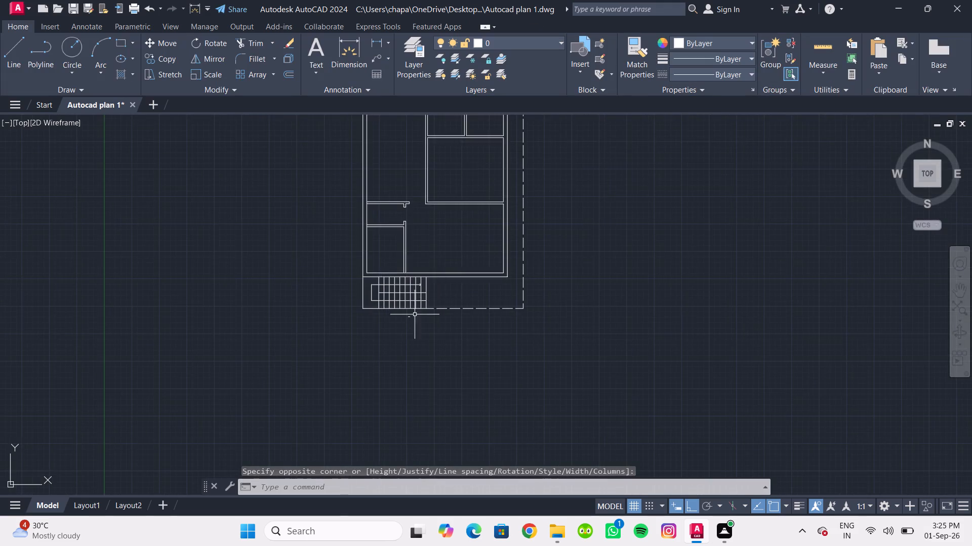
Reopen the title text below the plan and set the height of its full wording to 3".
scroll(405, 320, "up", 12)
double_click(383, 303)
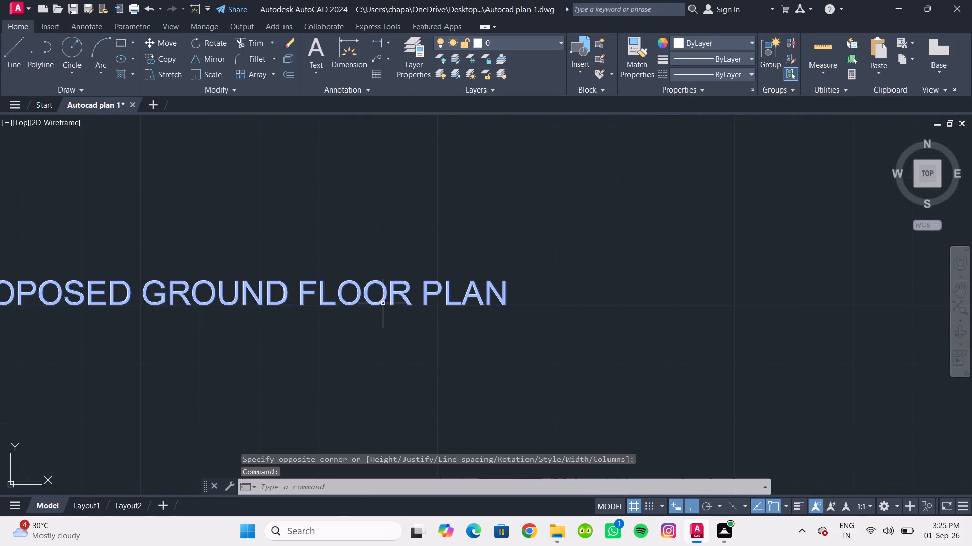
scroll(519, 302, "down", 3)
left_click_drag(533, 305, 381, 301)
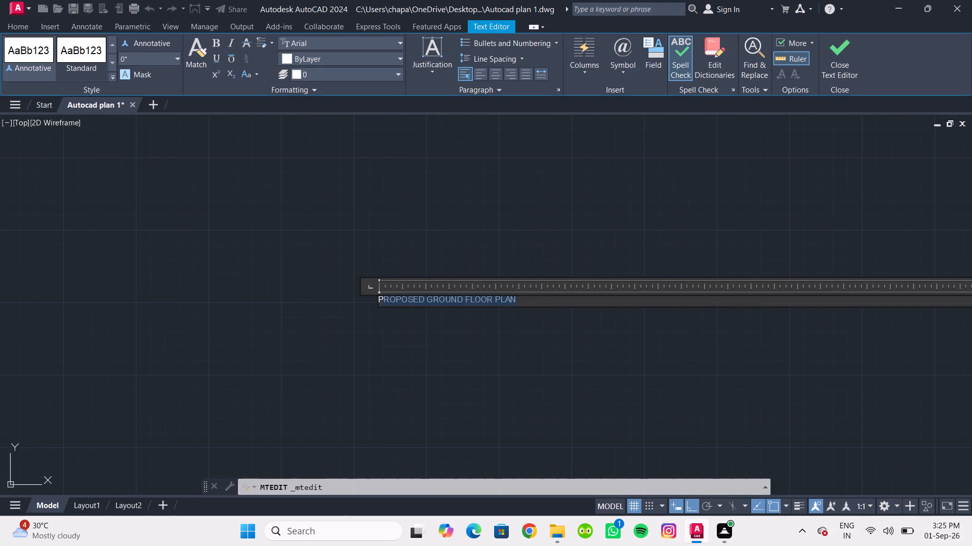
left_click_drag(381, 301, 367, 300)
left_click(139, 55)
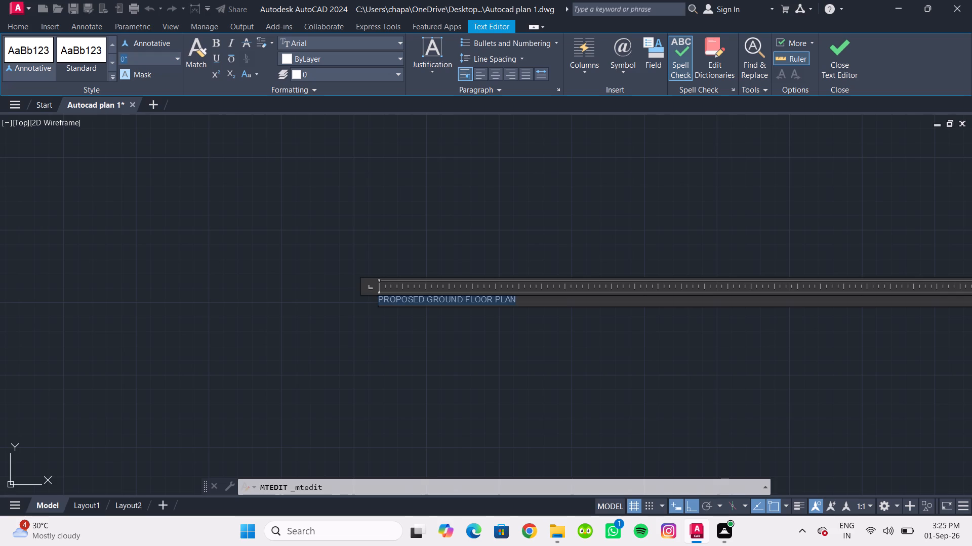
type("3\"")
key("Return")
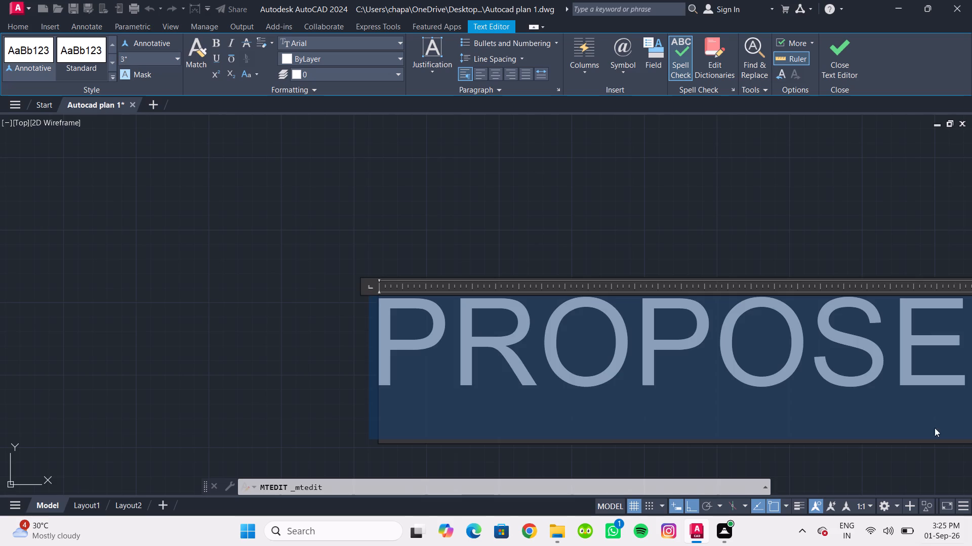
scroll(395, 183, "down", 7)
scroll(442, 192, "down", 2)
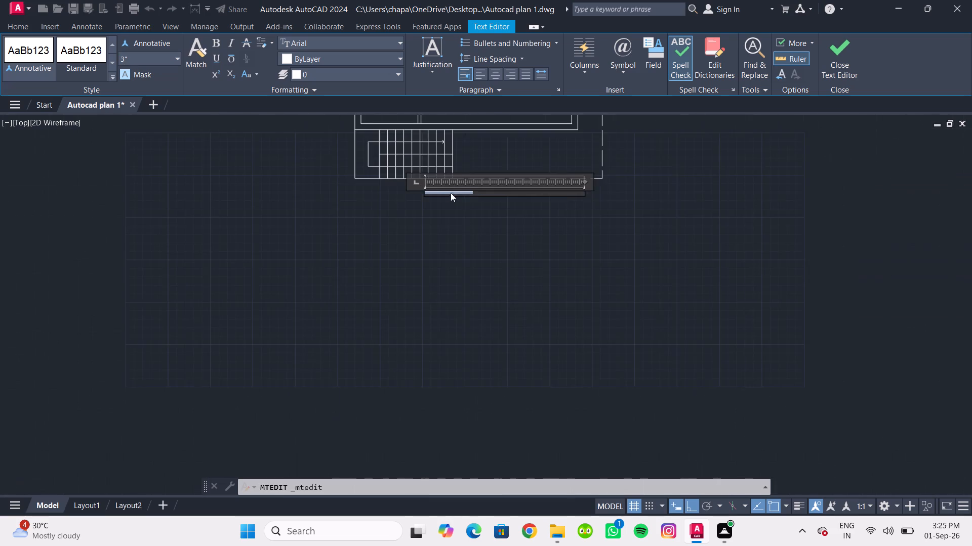
Set the title text's height to 8", make it bold and underlined, and finish editing it.
scroll(469, 194, "up", 2)
left_click(152, 61)
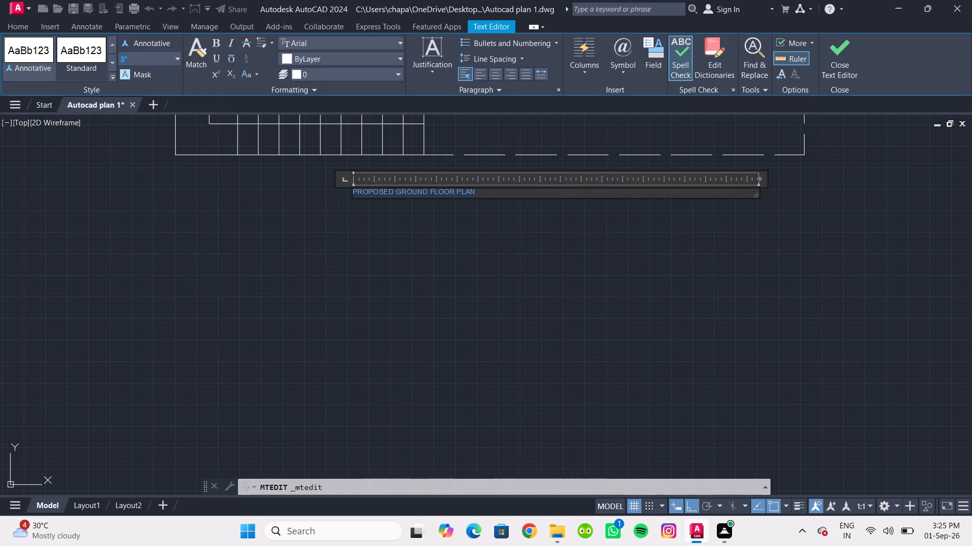
type("8\"")
key("Return")
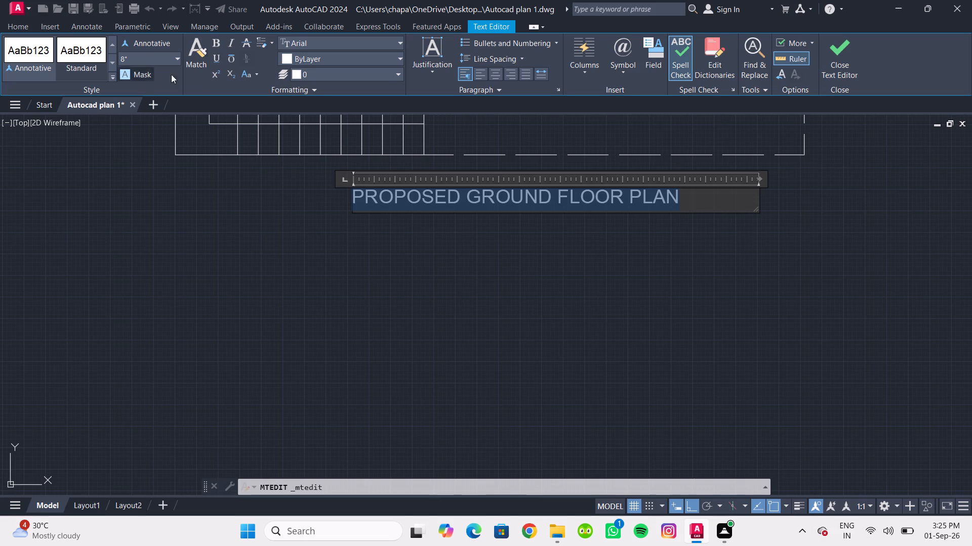
left_click(221, 41)
left_click(221, 55)
left_click(363, 285)
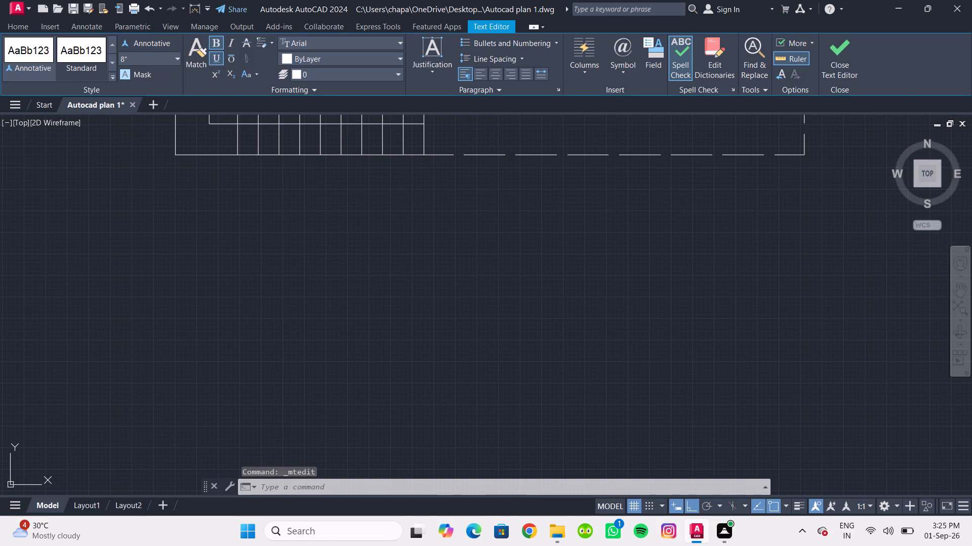
Add multiline text reading UP with a height of 4" beside the open end of the stair's lower flight.
scroll(583, 248, "down", 4)
scroll(663, 223, "up", 2)
middle_click_drag(666, 215, 688, 316)
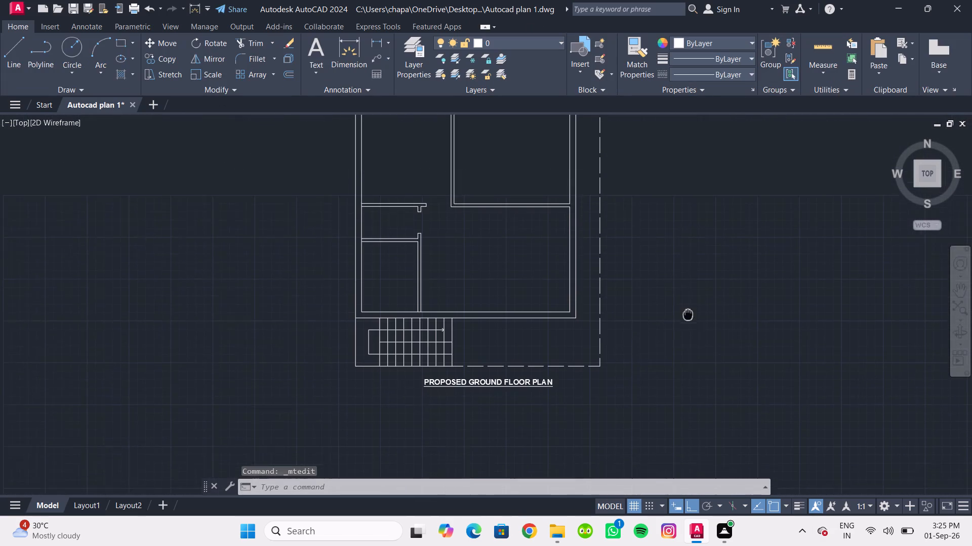
middle_click_drag(688, 316, 688, 323)
scroll(529, 423, "up", 1)
scroll(446, 396, "up", 1)
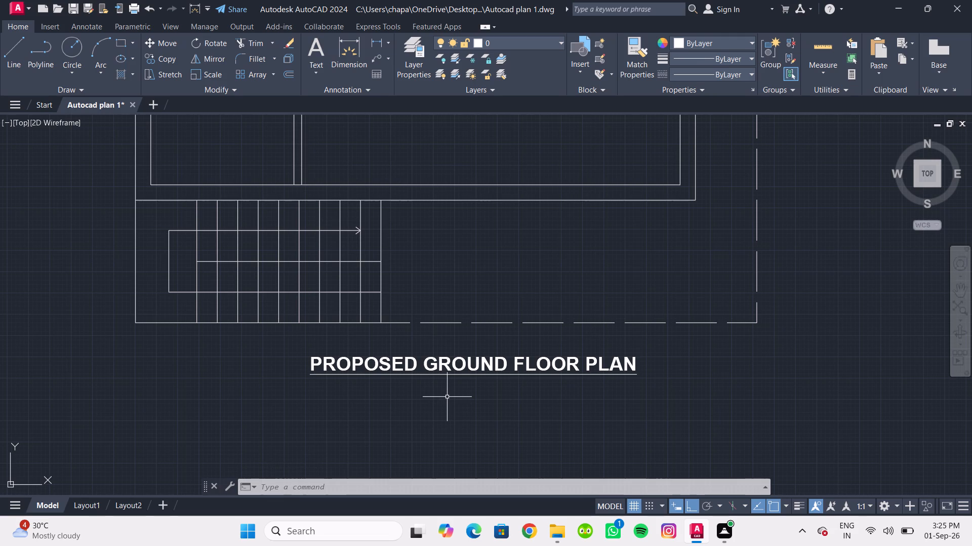
scroll(448, 390, "down", 1)
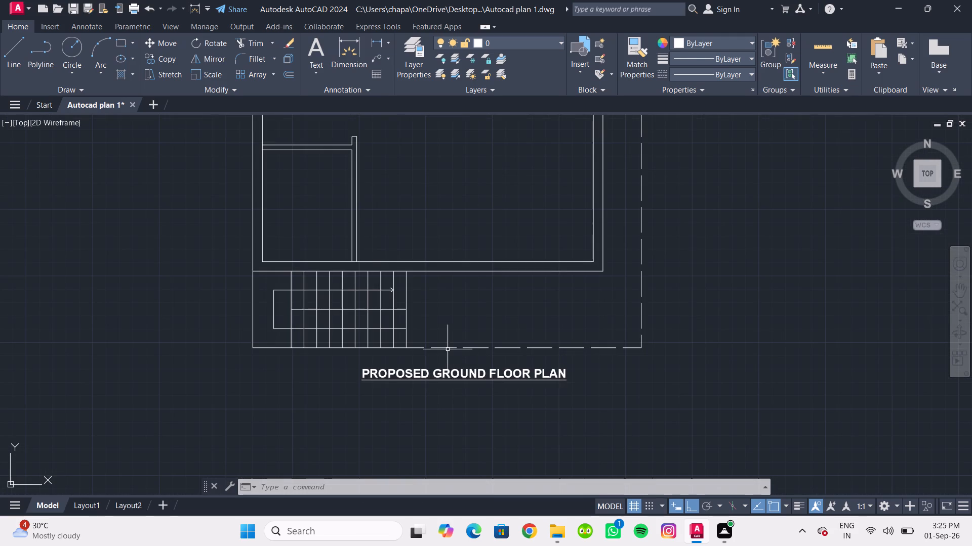
scroll(448, 349, "up", 1)
left_click(315, 37)
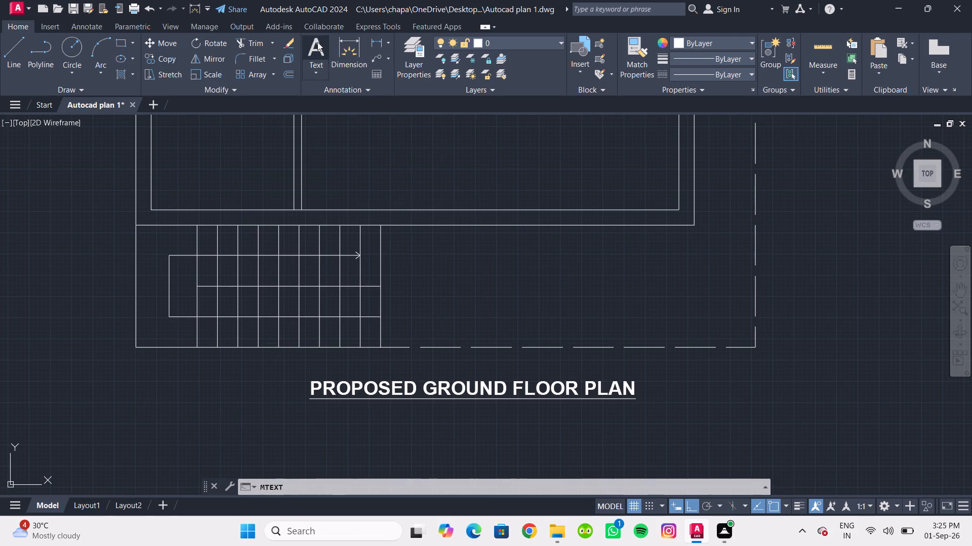
scroll(396, 249, "up", 2)
middle_click_drag(393, 320, 365, 183)
left_click(354, 262)
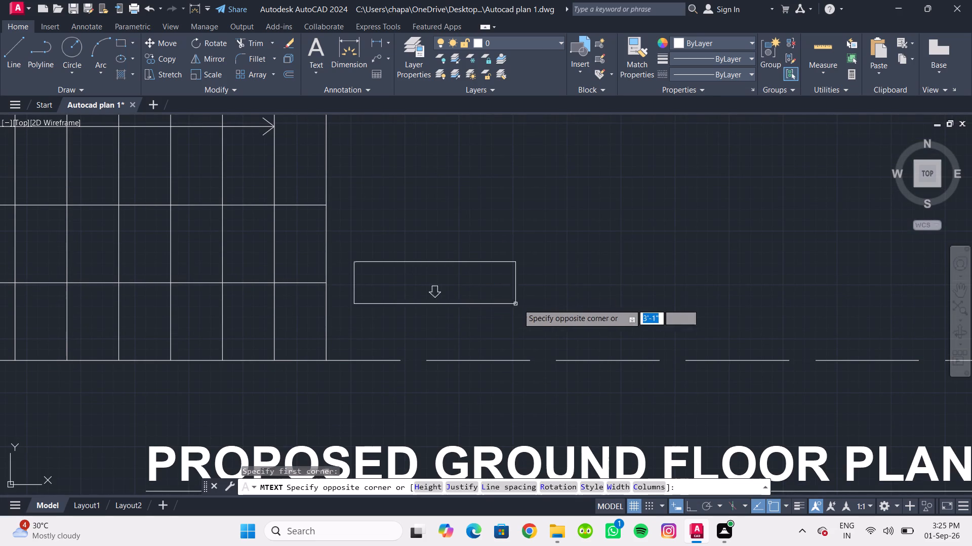
left_click(545, 302)
key("u")
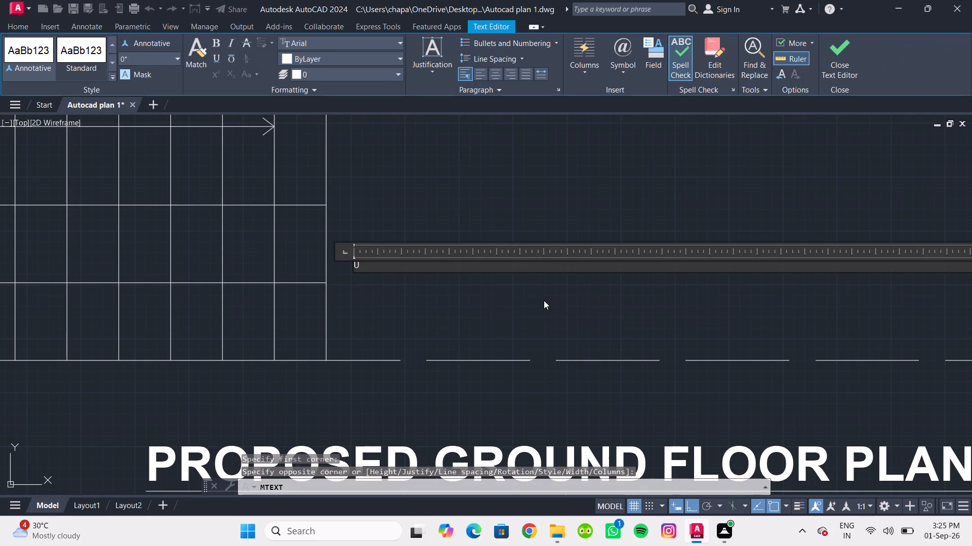
key("p")
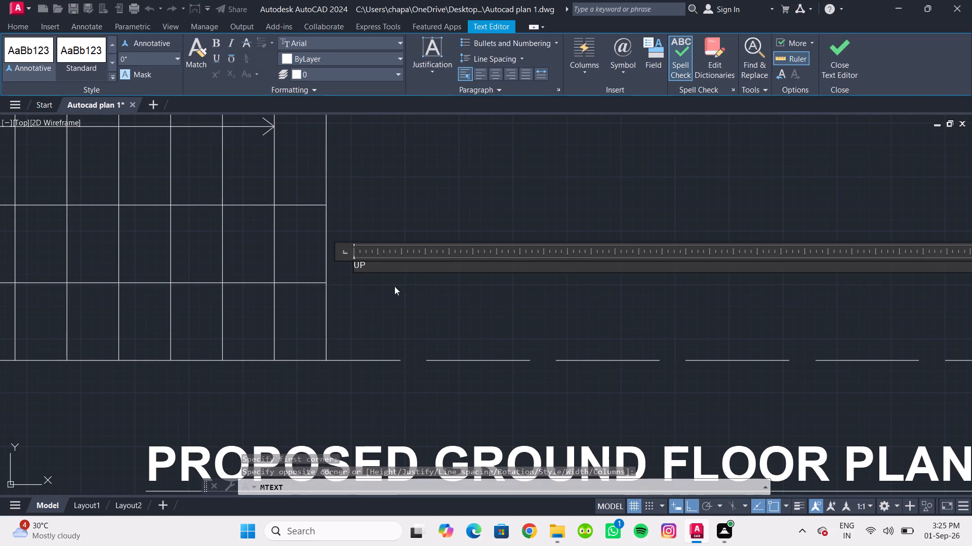
left_click_drag(373, 262, 346, 253)
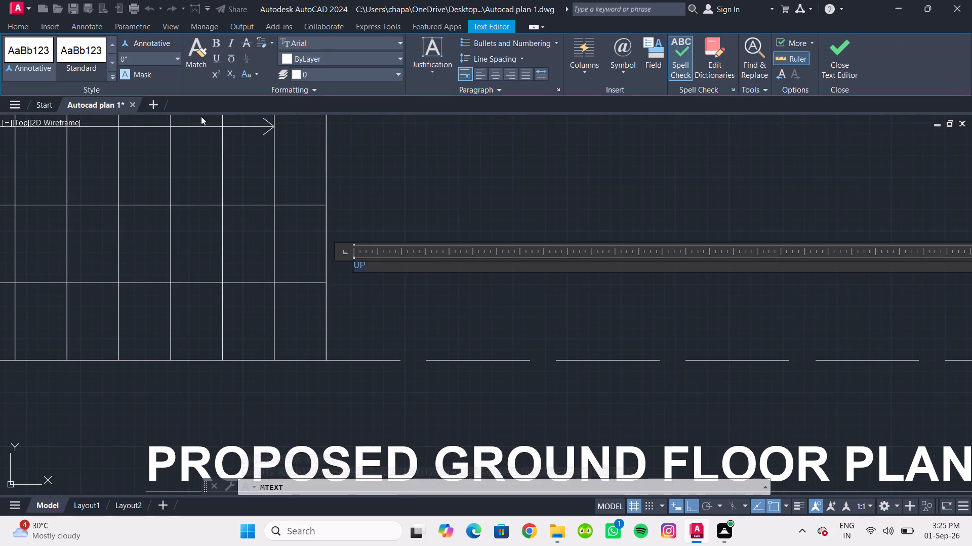
left_click(141, 61)
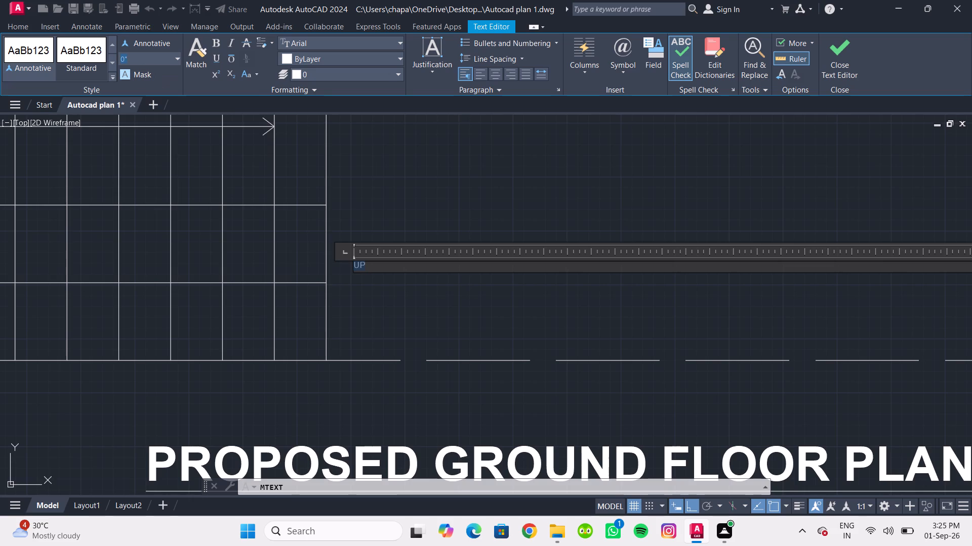
type("4\"")
key("Return")
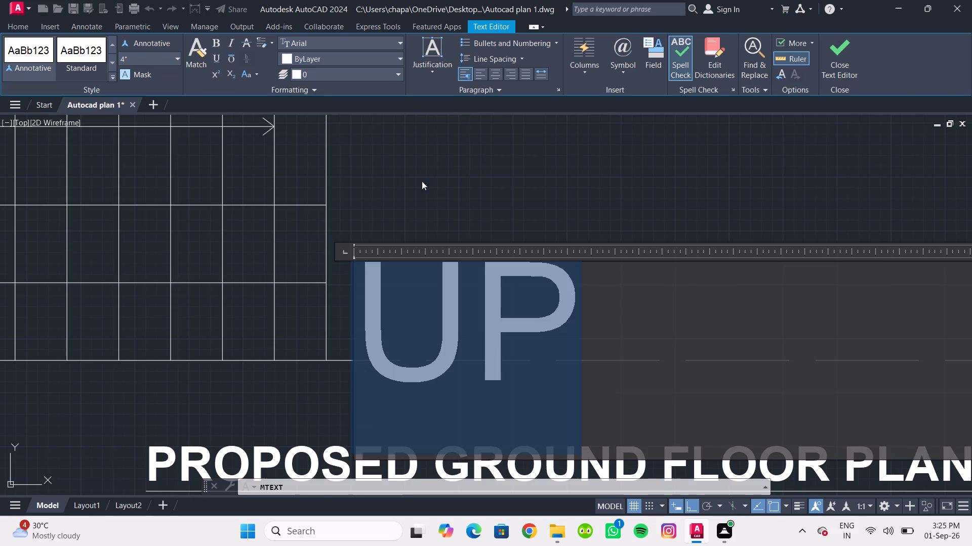
left_click(440, 188)
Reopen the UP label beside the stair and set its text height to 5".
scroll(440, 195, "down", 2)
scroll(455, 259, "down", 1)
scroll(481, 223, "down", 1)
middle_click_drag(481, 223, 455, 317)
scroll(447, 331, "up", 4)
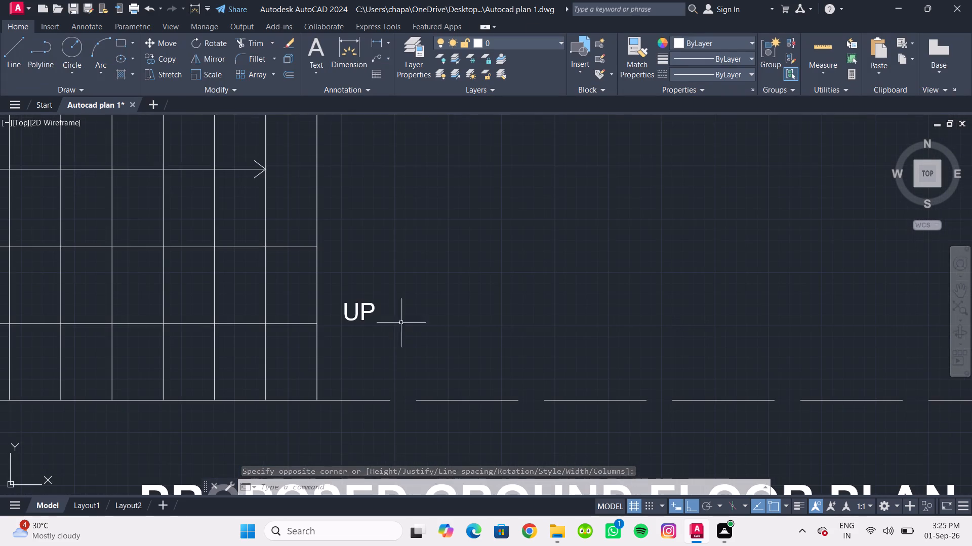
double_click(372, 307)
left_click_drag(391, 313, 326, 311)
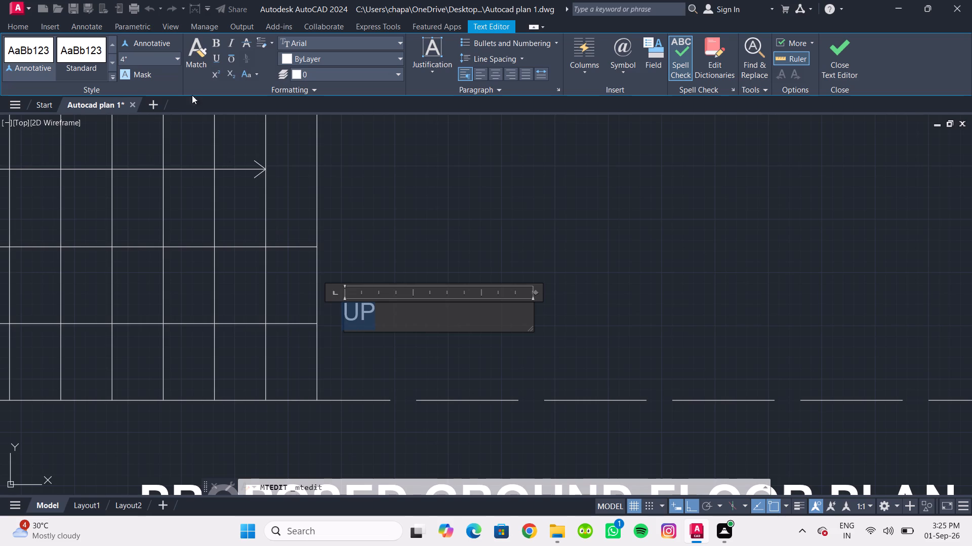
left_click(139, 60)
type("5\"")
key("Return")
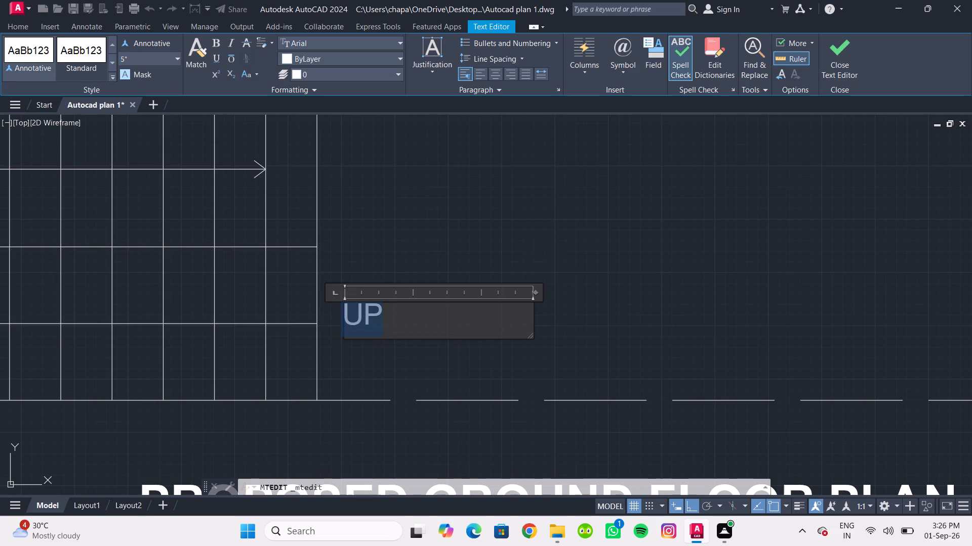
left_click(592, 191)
Start a multiline text label inside the large lower room with the first line HALL & DINING.
scroll(589, 196, "down", 4)
middle_click_drag(587, 203, 530, 282)
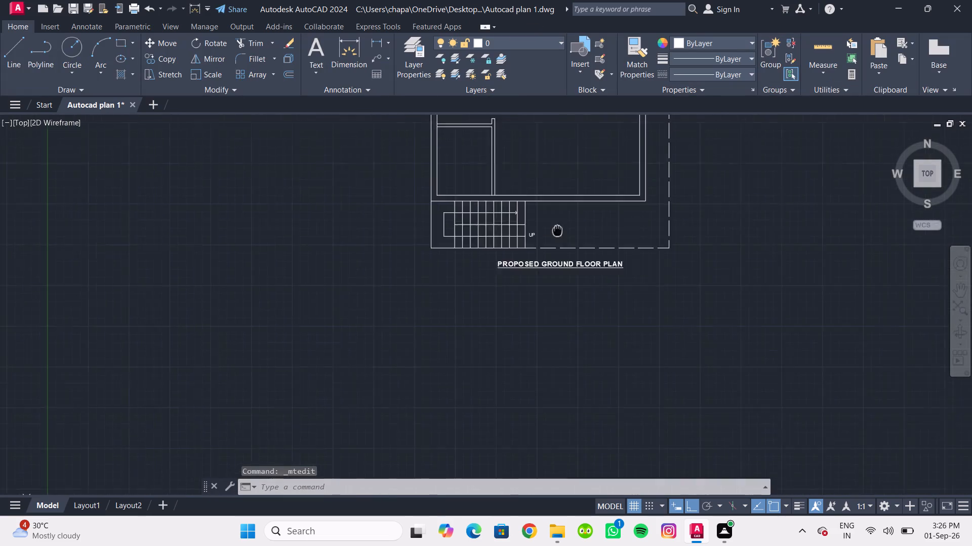
middle_click_drag(530, 282, 485, 353)
scroll(485, 353, "up", 1)
scroll(465, 313, "up", 1)
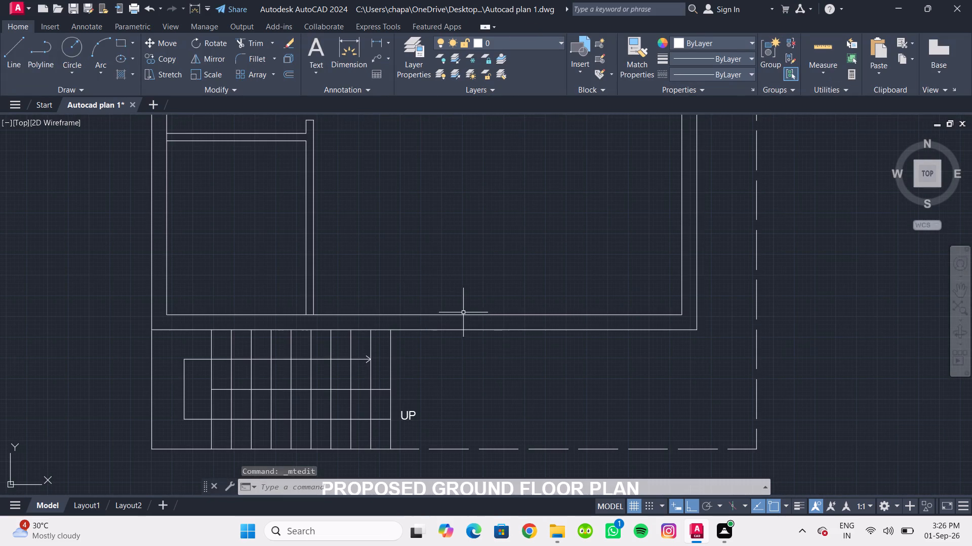
scroll(437, 295, "down", 1)
middle_click_drag(435, 294, 444, 320)
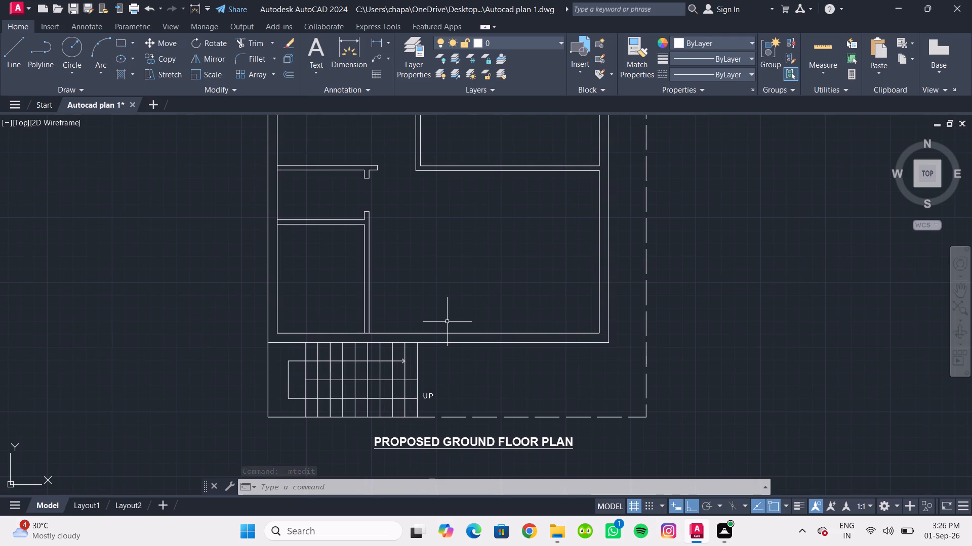
type("MTEXT")
key("Return")
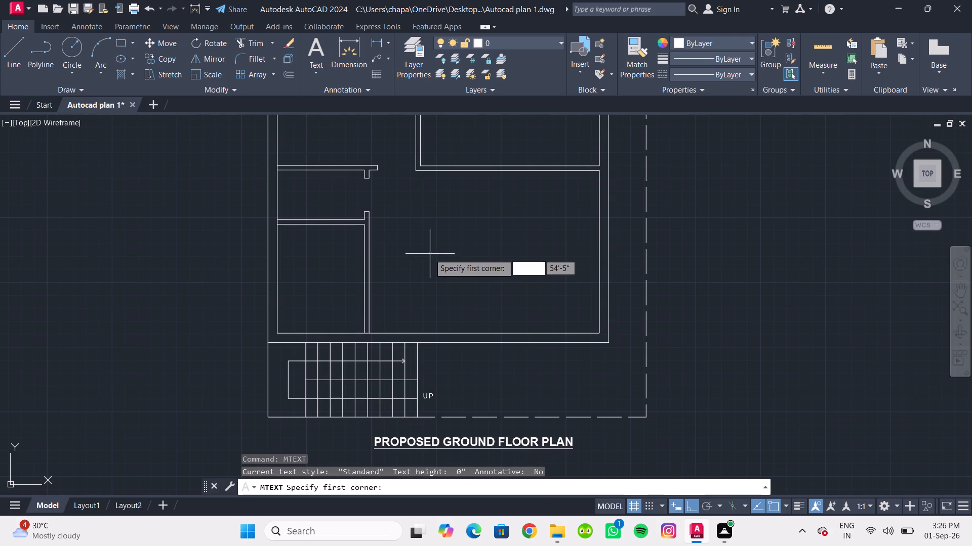
left_click(415, 244)
left_click(571, 291)
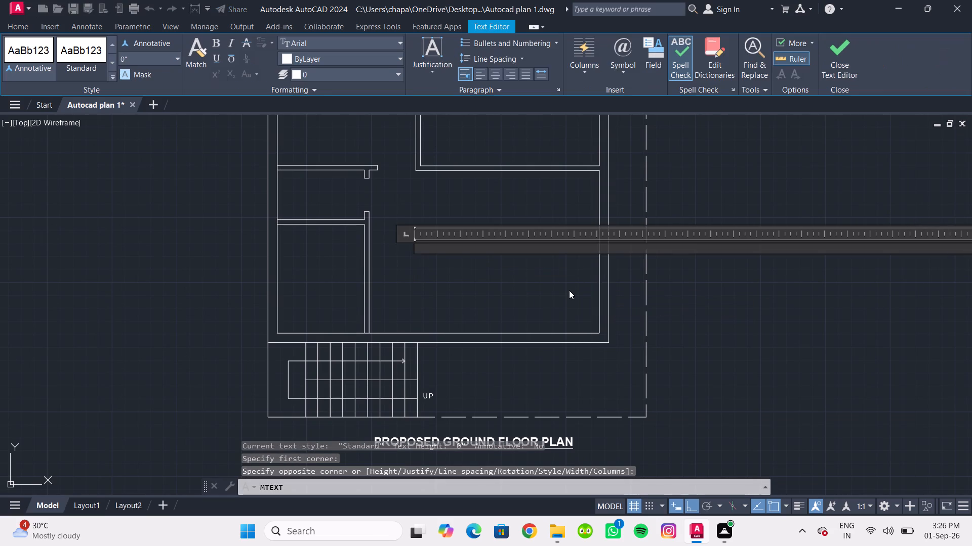
type("HALL")
key("space")
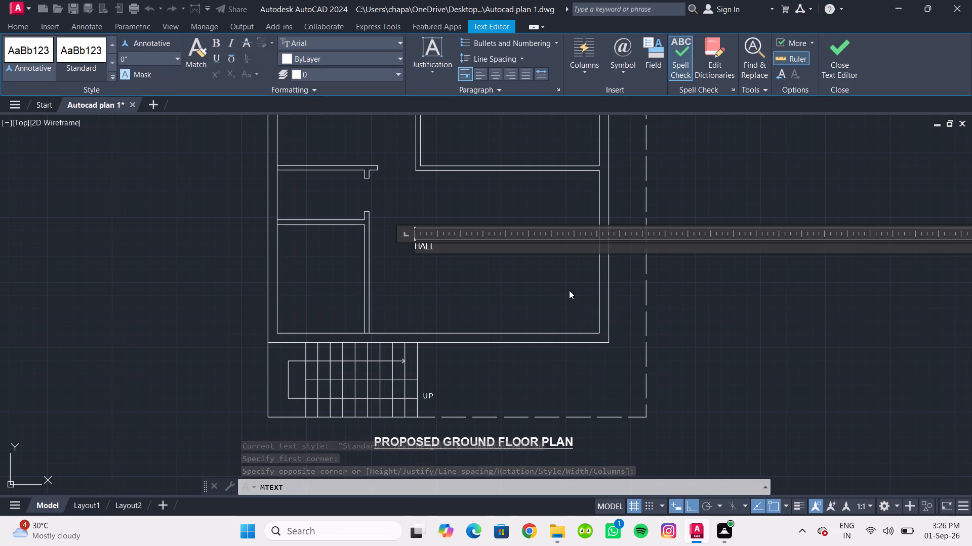
key("shift+ampersand")
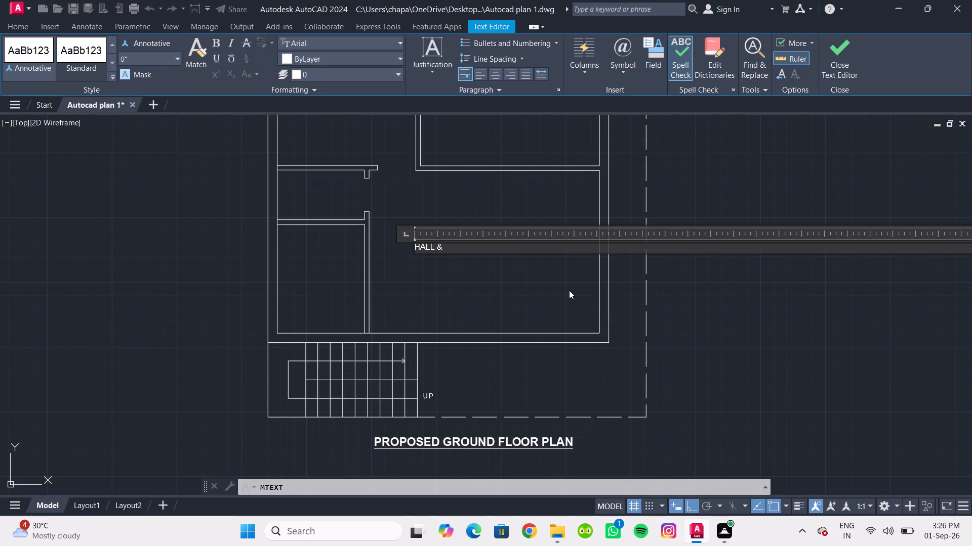
key("space")
type("DINIGN")
key("BackSpace")
key("BackSpace")
type("NF")
key("BackSpace")
type("G")
key("space")
Add a second line to the room label reading 18'6"X13'1.5".
key("Return")
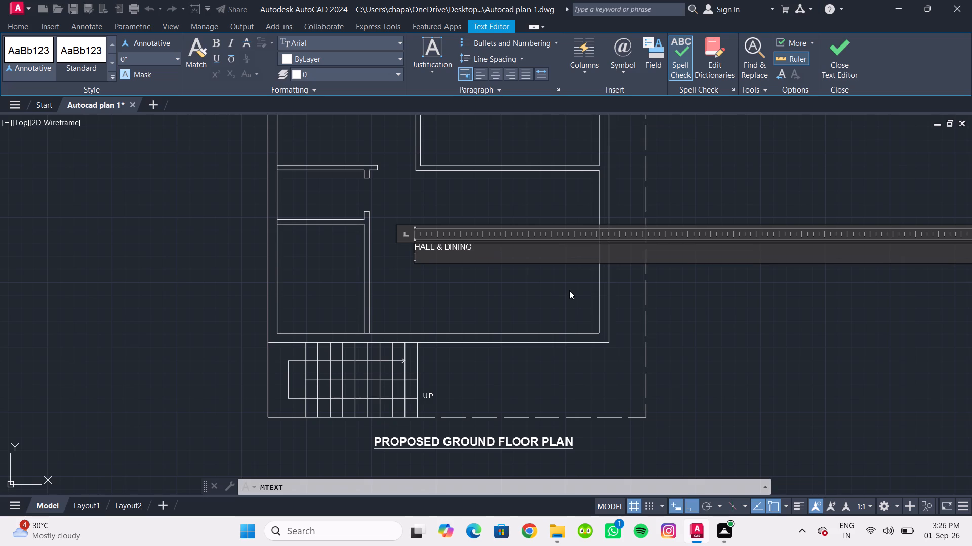
type("18'")
type("6\"")
key("x")
type("13'")
type("1.5\"")
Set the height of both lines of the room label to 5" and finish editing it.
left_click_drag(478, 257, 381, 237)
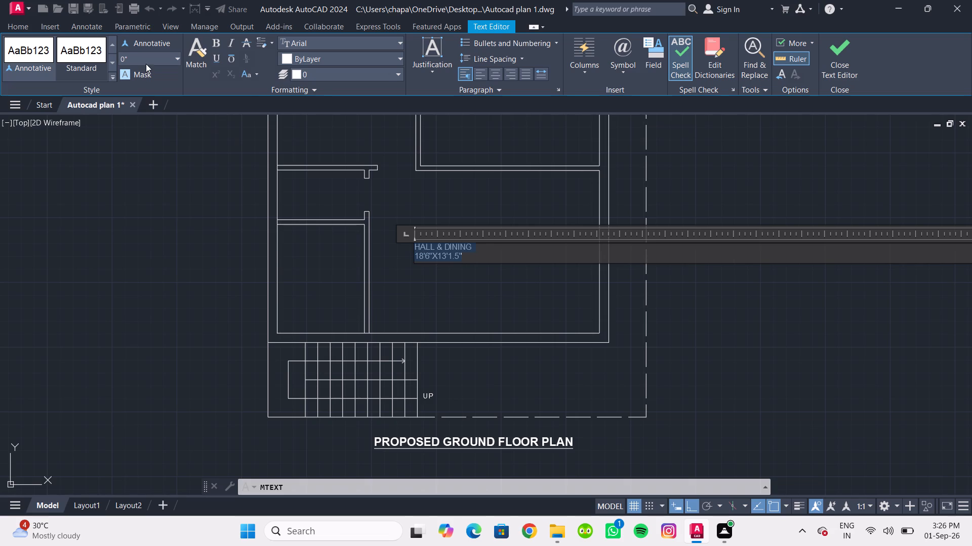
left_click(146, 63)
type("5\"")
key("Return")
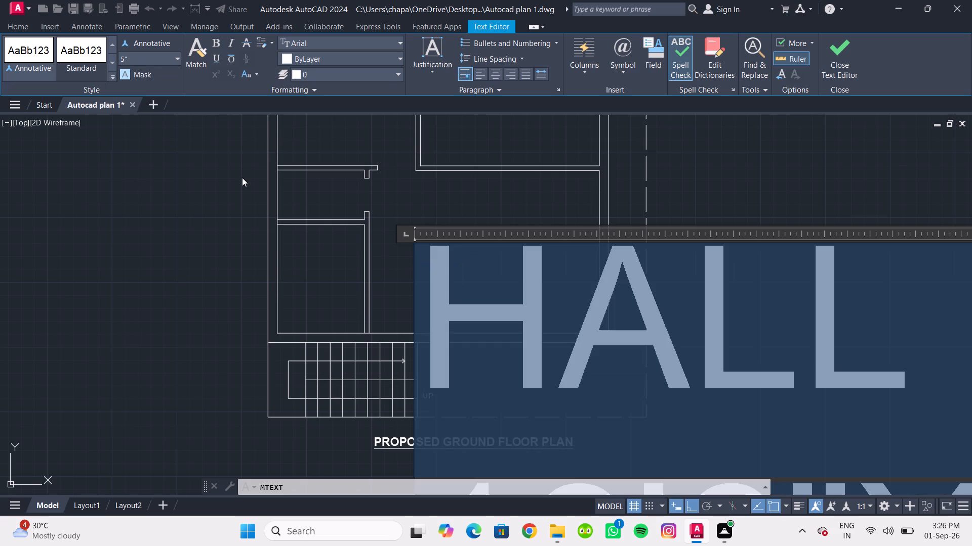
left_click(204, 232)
Reopen the HALL & DINING label, set the height of both lines to 6" and finish editing.
scroll(413, 269, "down", 1)
scroll(436, 254, "up", 3)
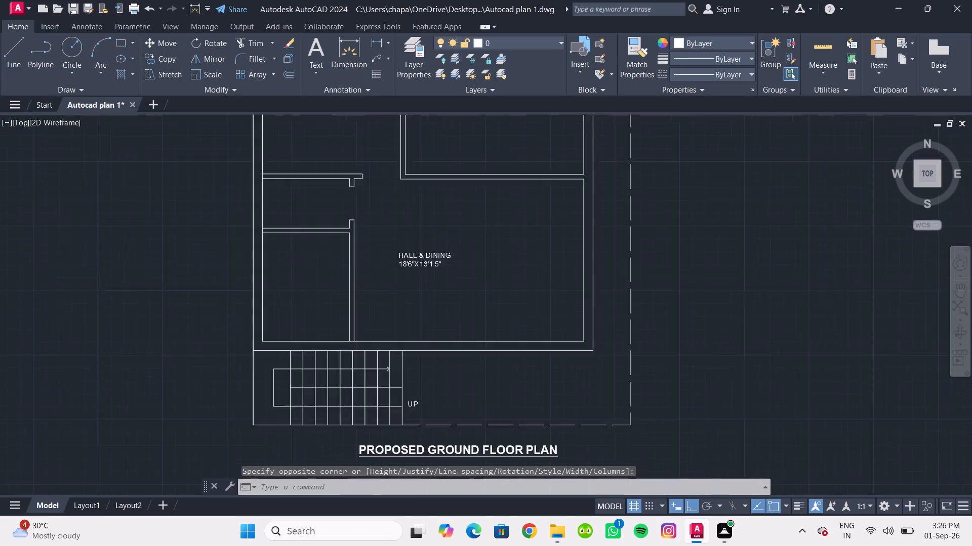
left_click_drag(460, 298, 429, 276)
left_click(325, 219)
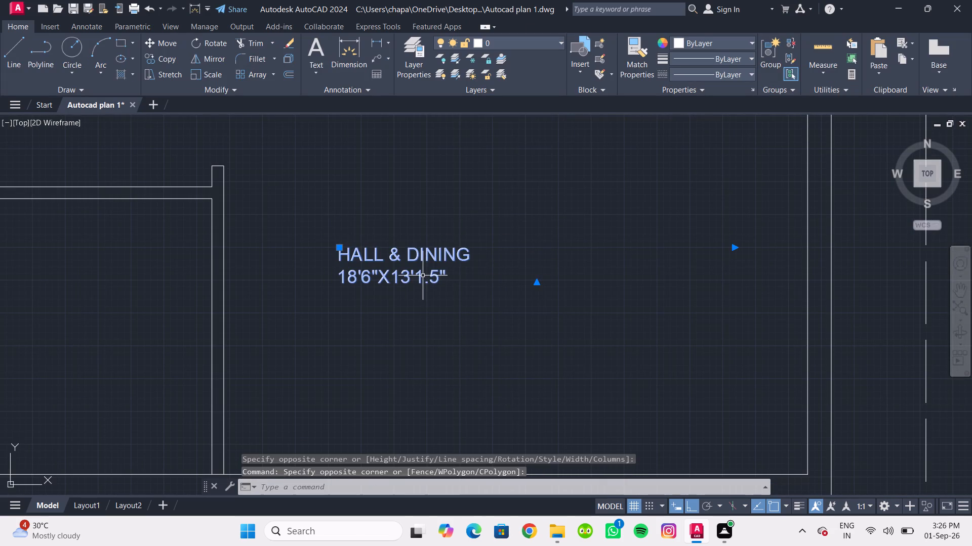
double_click(422, 275)
left_click_drag(454, 277, 289, 225)
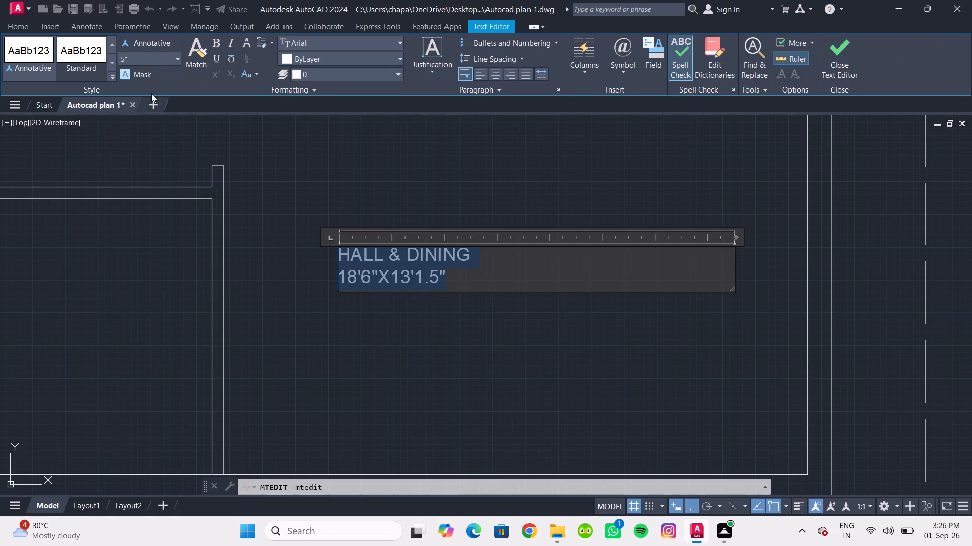
left_click(141, 60)
type("6\"")
key("Return")
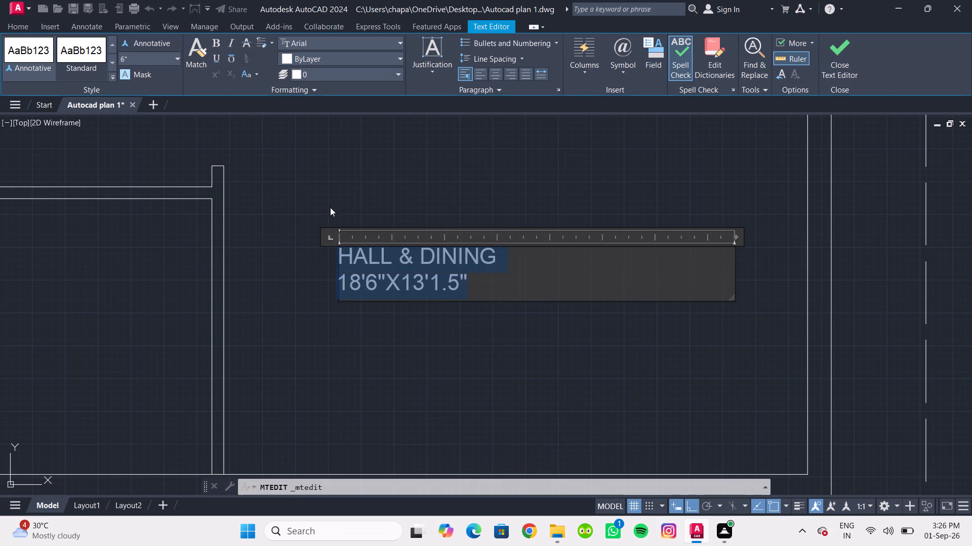
scroll(426, 276, "down", 2)
middle_click_drag(432, 312, 415, 301)
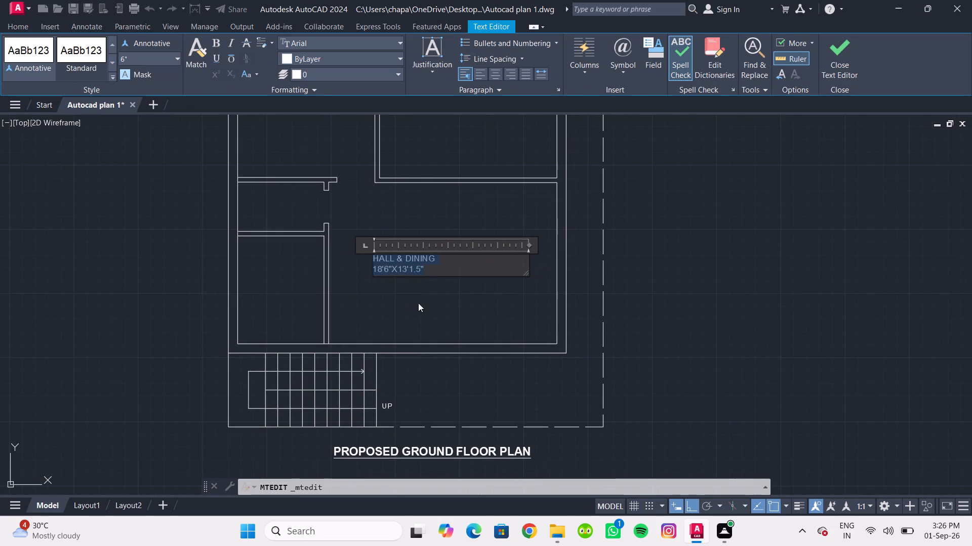
left_click(421, 305)
Match the properties of the HALL & DINING label onto the UP label beside the stair.
left_click(421, 258)
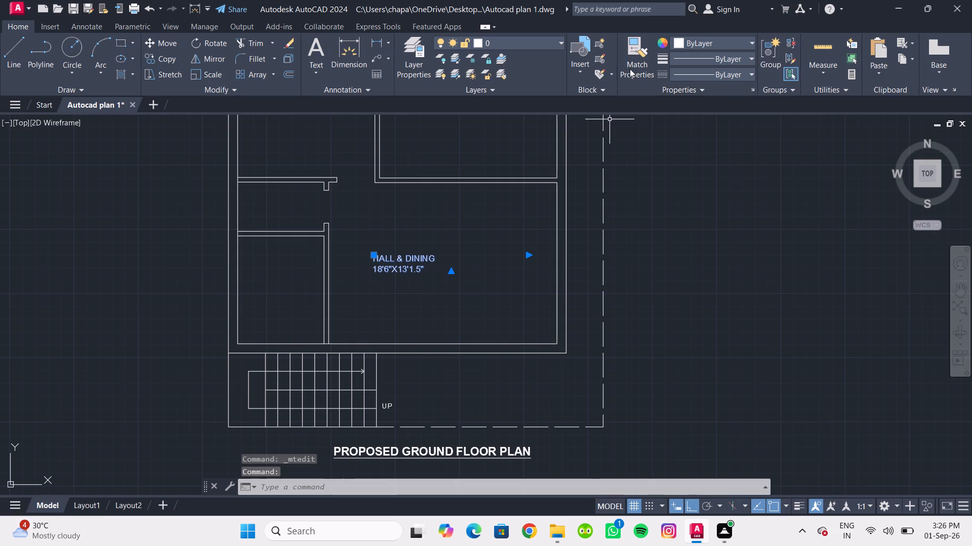
left_click(630, 68)
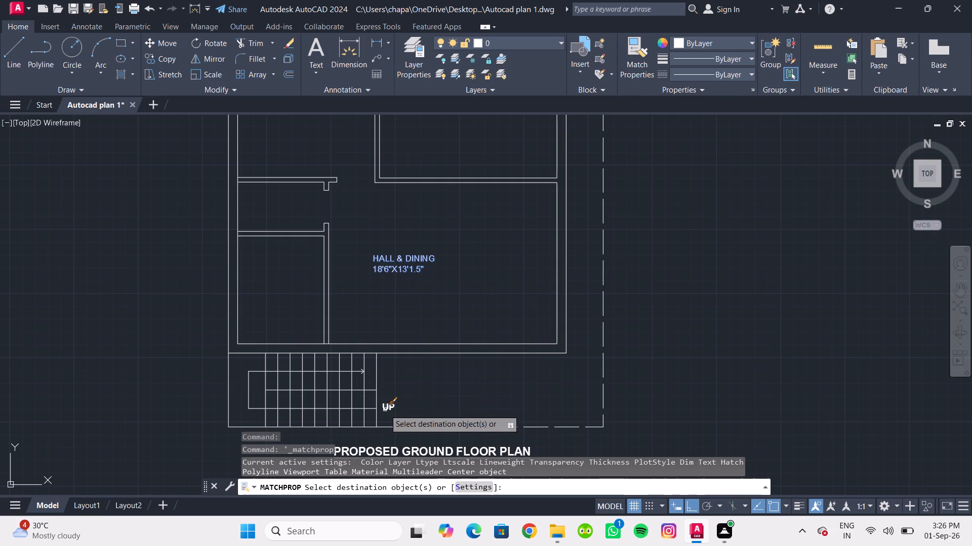
left_click(385, 409)
key("Escape")
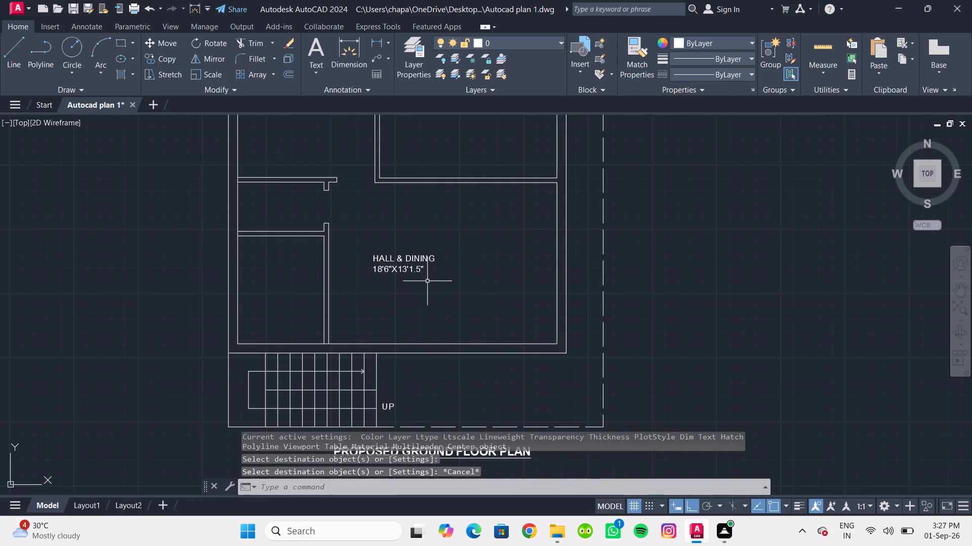
Copy the HALL & DINING label into the small lower-left room beside the hall, with Ortho turned off.
scroll(426, 280, "down", 1)
middle_click_drag(426, 280, 461, 300)
scroll(459, 304, "up", 1)
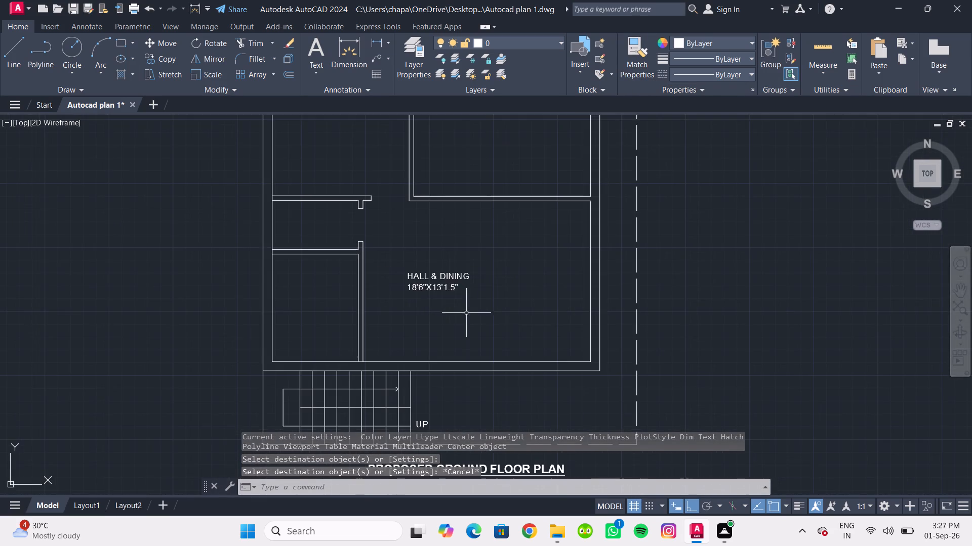
left_click_drag(466, 313, 452, 305)
left_click(419, 269)
left_click(167, 57)
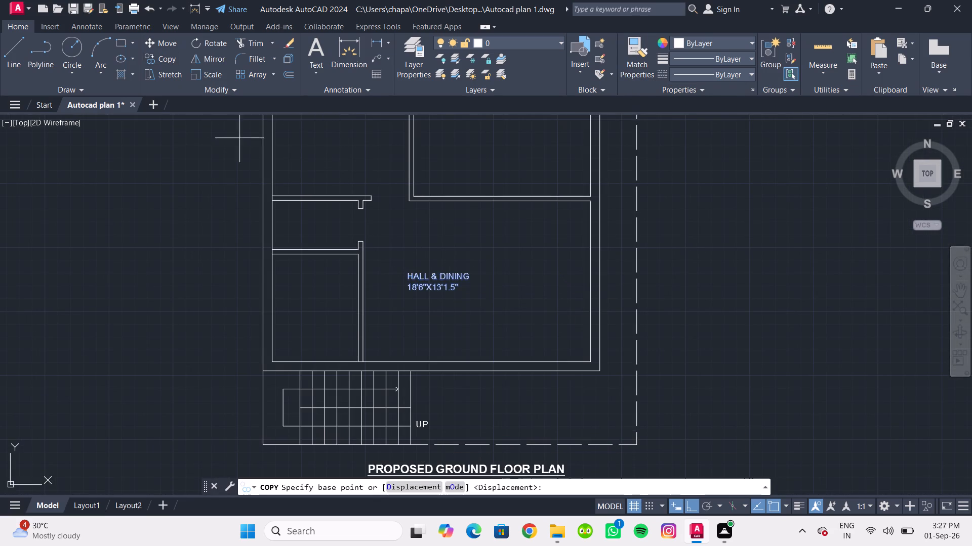
left_click(438, 284)
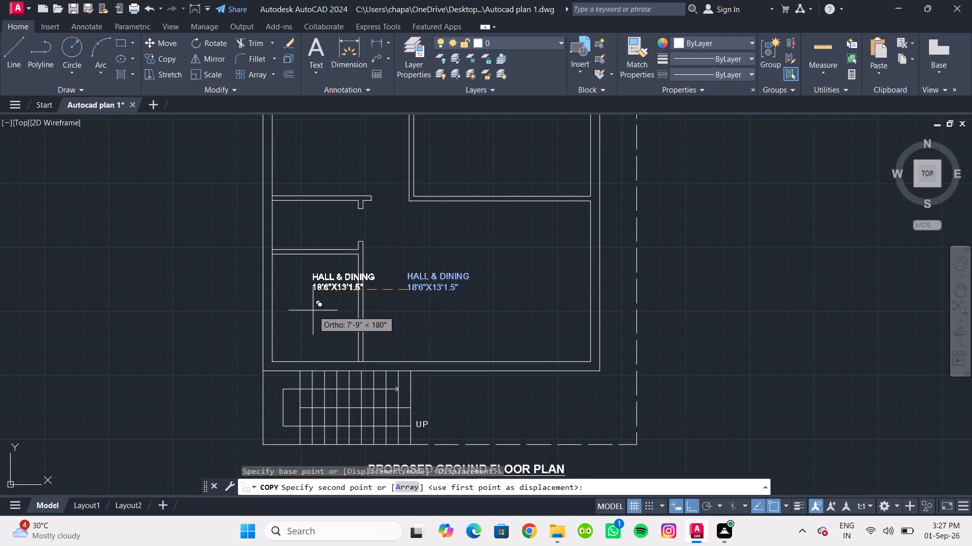
left_click(686, 503)
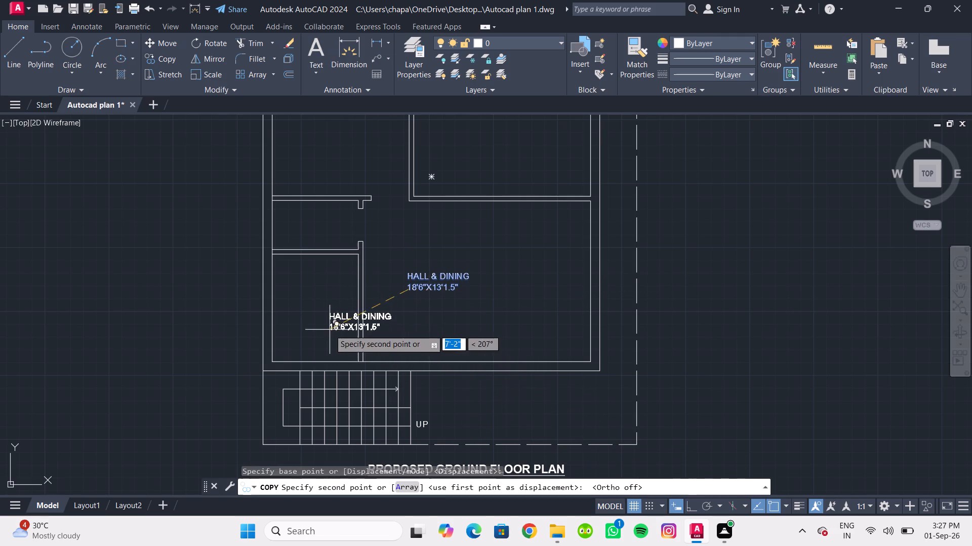
middle_click_drag(299, 306, 326, 292)
scroll(322, 289, "up", 1)
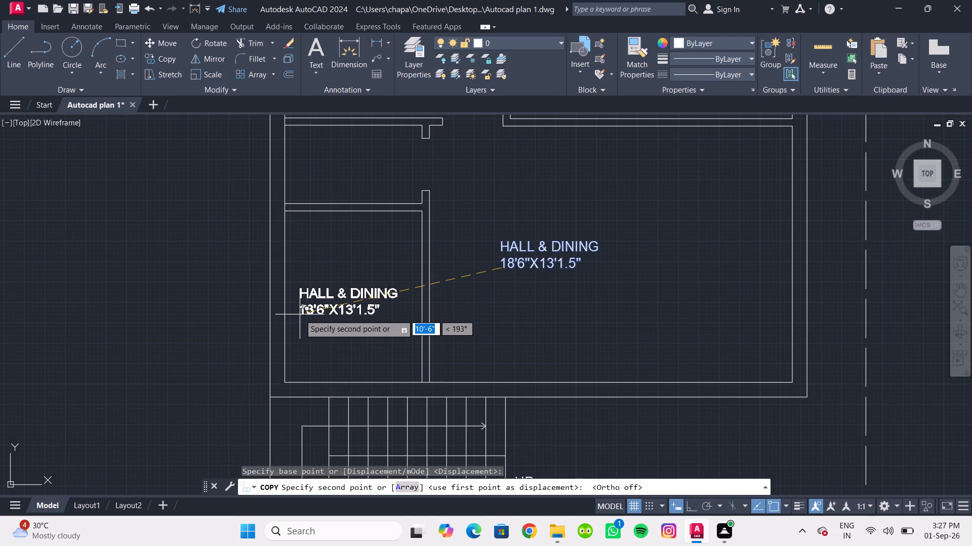
left_click(300, 314)
Continue copying the HALL & DINING label into the small room above the lower-left room, the tall upper-left room and the large room on the right.
scroll(351, 224, "down", 1)
middle_click_drag(351, 224, 366, 330)
scroll(355, 312, "up", 1)
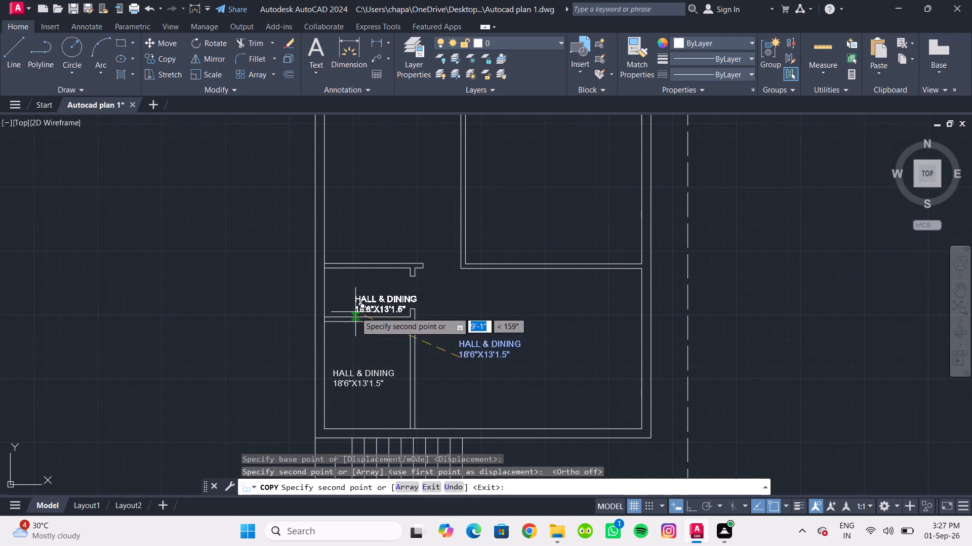
left_click(325, 295)
scroll(418, 285, "down", 1)
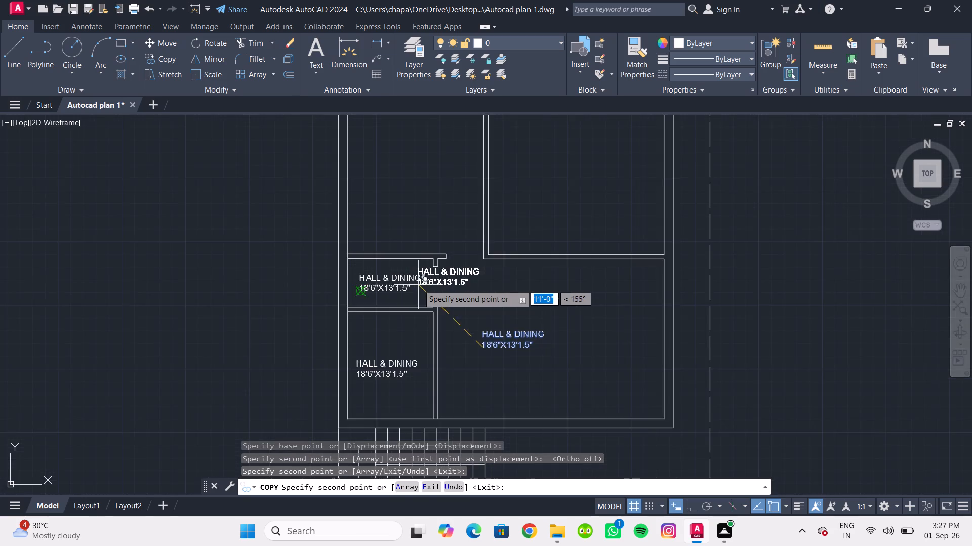
middle_click_drag(418, 285, 419, 405)
left_click(375, 282)
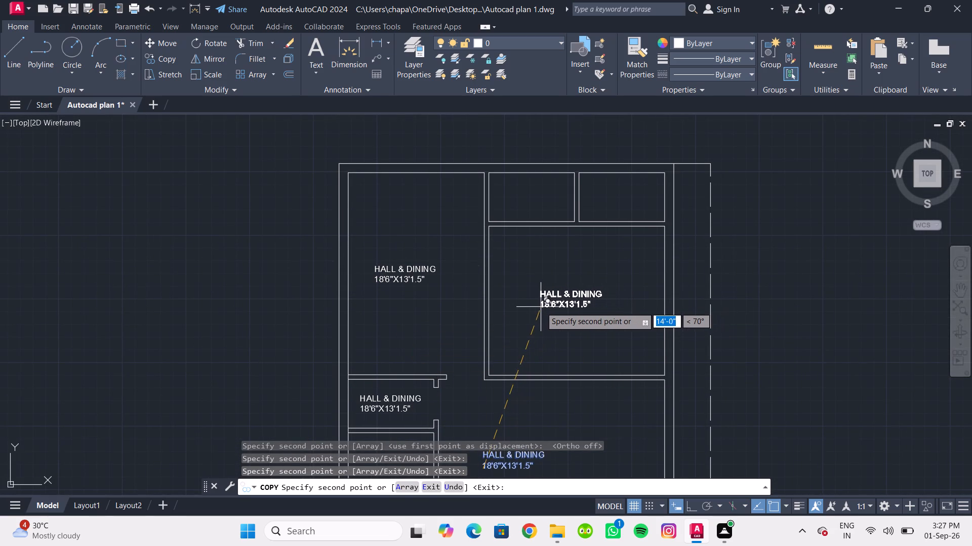
left_click(541, 307)
Place two more copies of the HALL & DINING label in the two small rooms along the plan's top wall and end the copying.
scroll(518, 240, "up", 3)
scroll(480, 195, "down", 3)
middle_click_drag(478, 222, 477, 289)
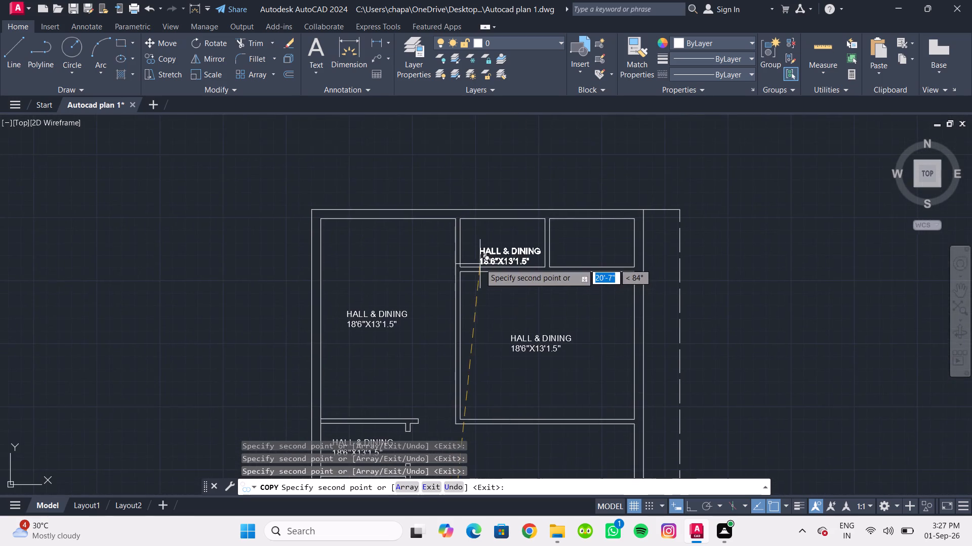
scroll(480, 263, "up", 2)
left_click(461, 232)
scroll(581, 268, "down", 1)
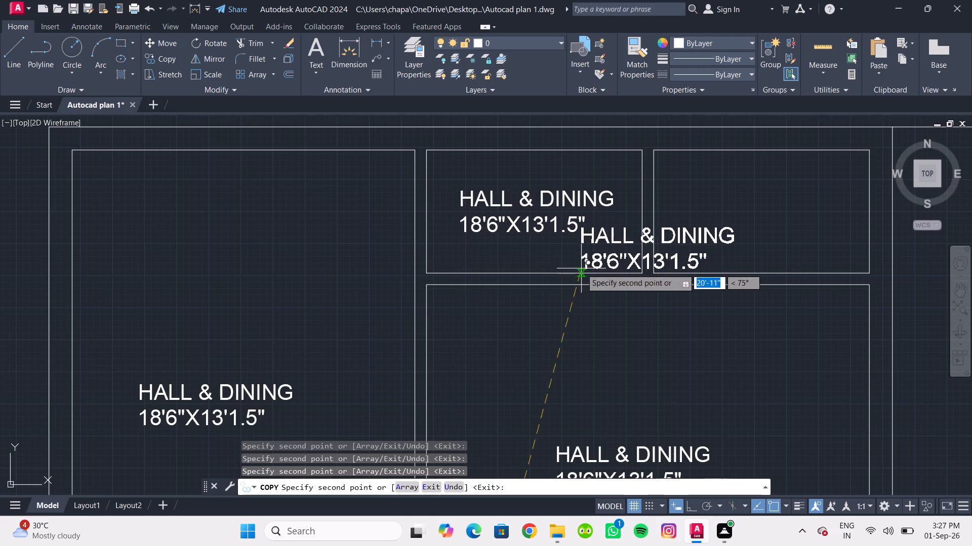
middle_click_drag(580, 268, 388, 309)
scroll(435, 294, "up", 1)
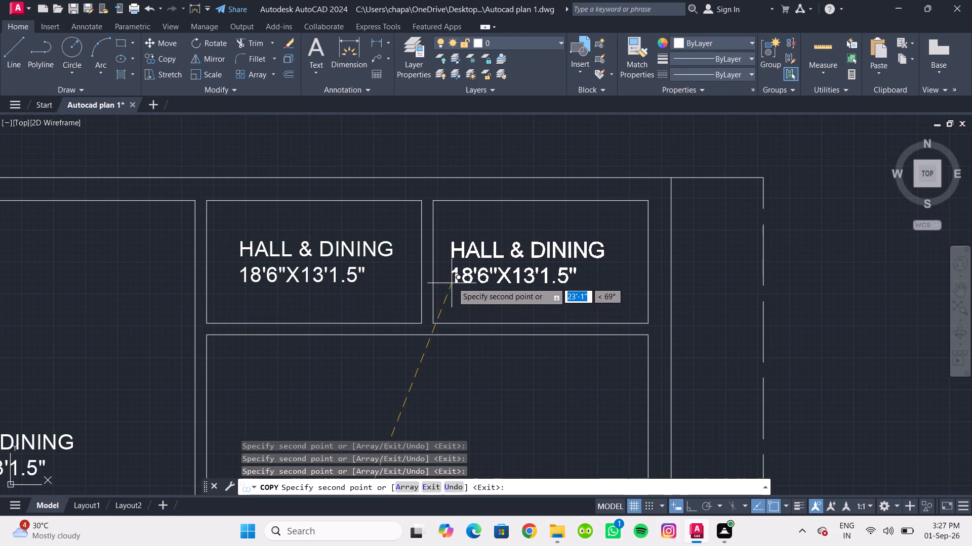
left_click(452, 270)
scroll(496, 351, "down", 2)
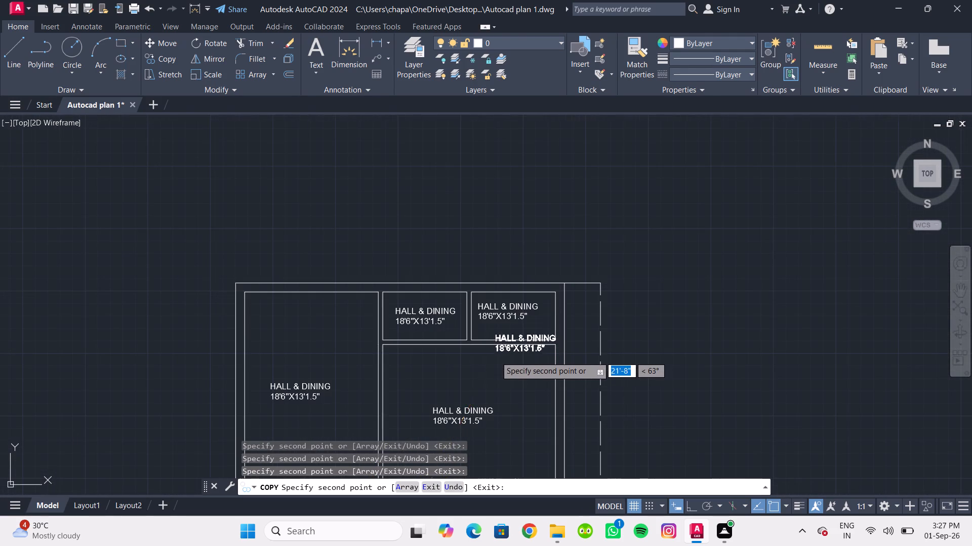
key("Escape")
key("Escape")
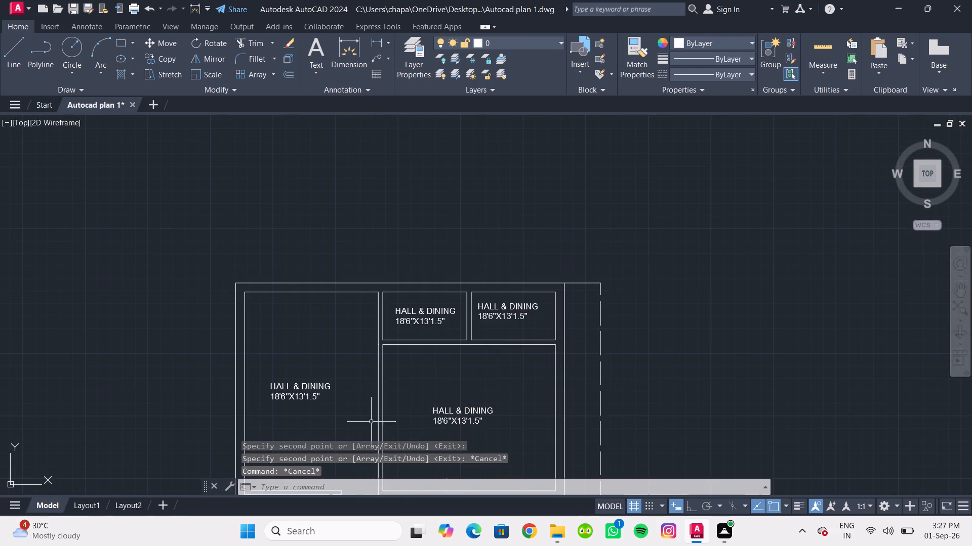
Replace the label text in the small lower-left room beside the hall with KITCHEN and 7'X8'9" on two lines.
middle_click_drag(371, 422, 384, 338)
middle_click_drag(343, 459, 415, 207)
scroll(409, 278, "down", 1)
middle_click_drag(409, 278, 407, 275)
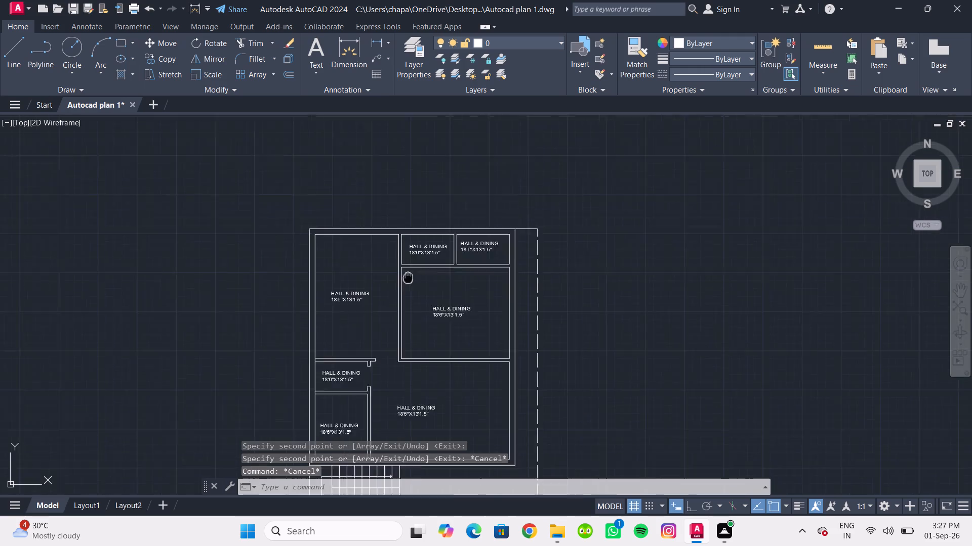
middle_click_drag(407, 275, 429, 164)
scroll(386, 307, "up", 3)
double_click(317, 321)
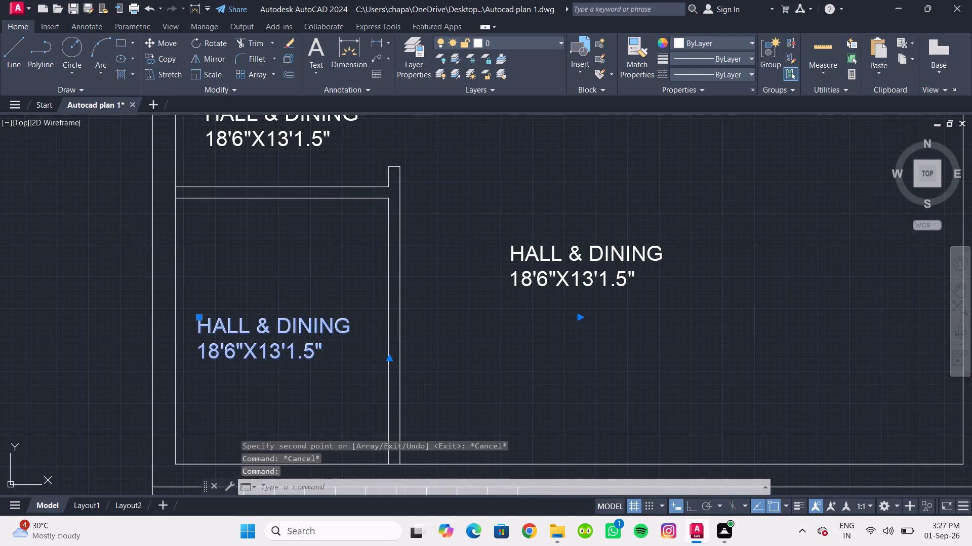
left_click_drag(331, 356, 162, 320)
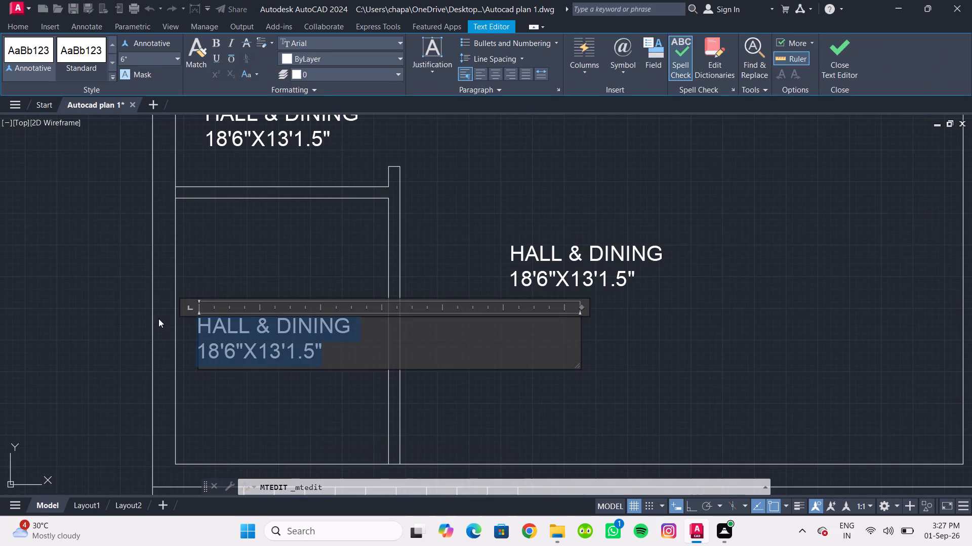
type("KITCHNE")
key("BackSpace")
key("BackSpace")
type("ENN")
key("space")
key("BackSpace")
key("BackSpace")
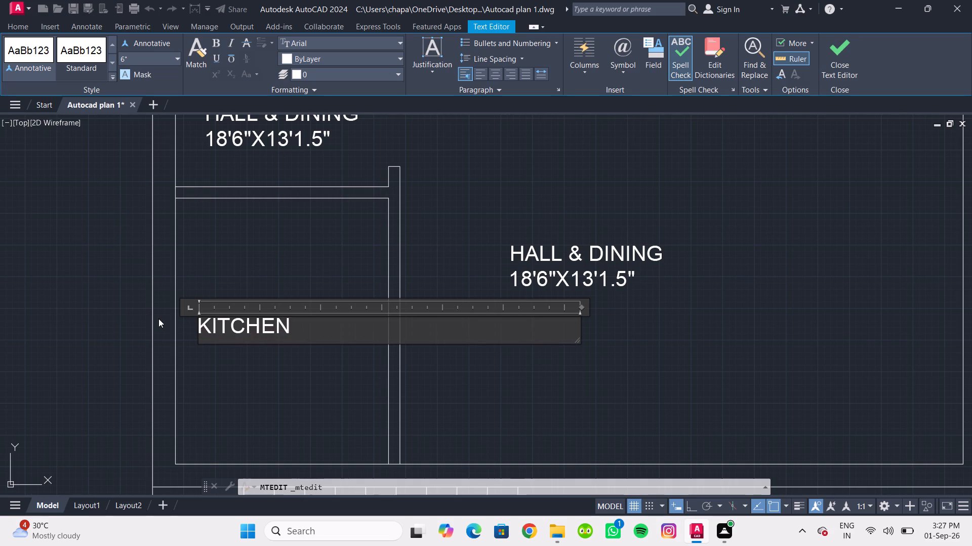
key("space")
key("BackSpace")
key("Return")
type("7'")
key("x")
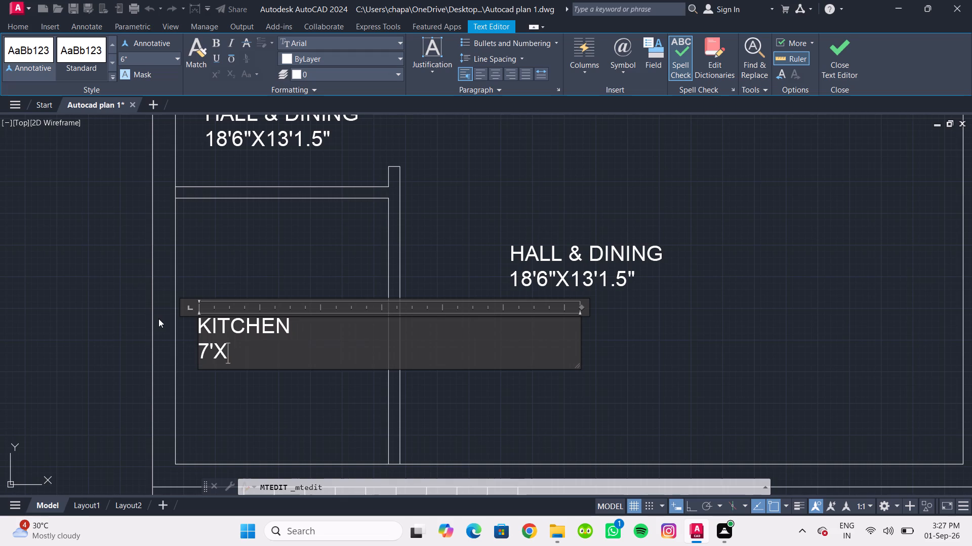
type("8'9\"")
left_click(101, 277)
Replace the label text in the small room above the kitchen with POOJA and 7'X4' on two lines.
scroll(225, 299, "down", 1)
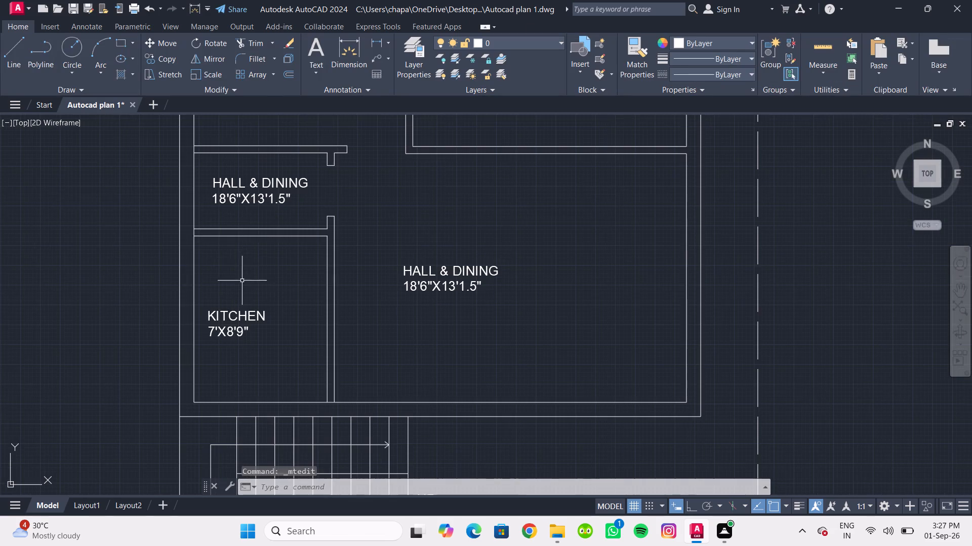
middle_click_drag(228, 237, 250, 293)
scroll(277, 252, "up", 2)
double_click(292, 262)
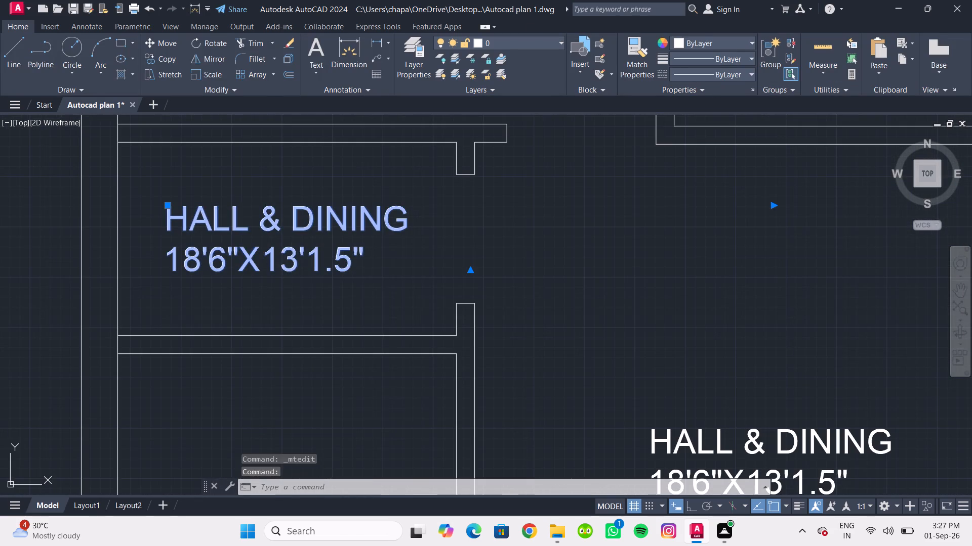
left_click_drag(366, 261, 159, 189)
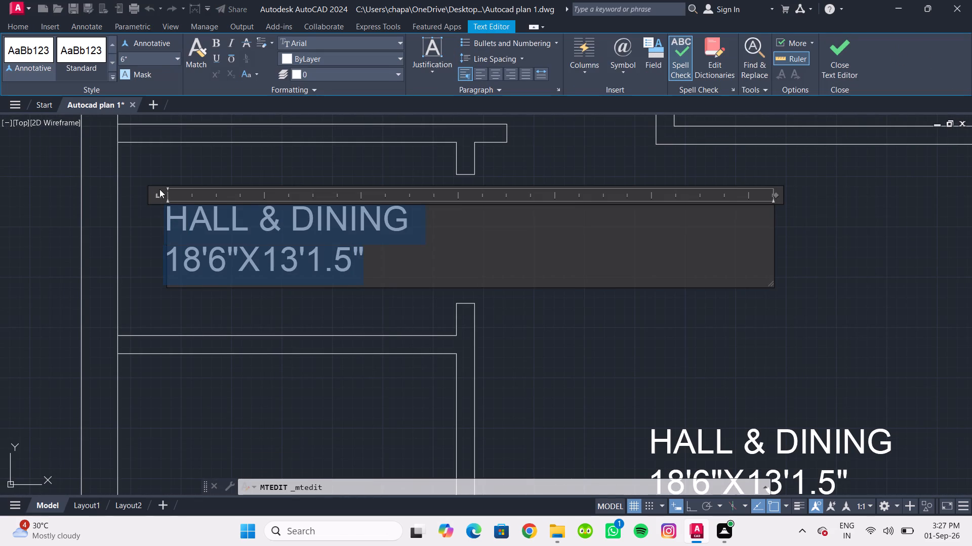
type("POOJA")
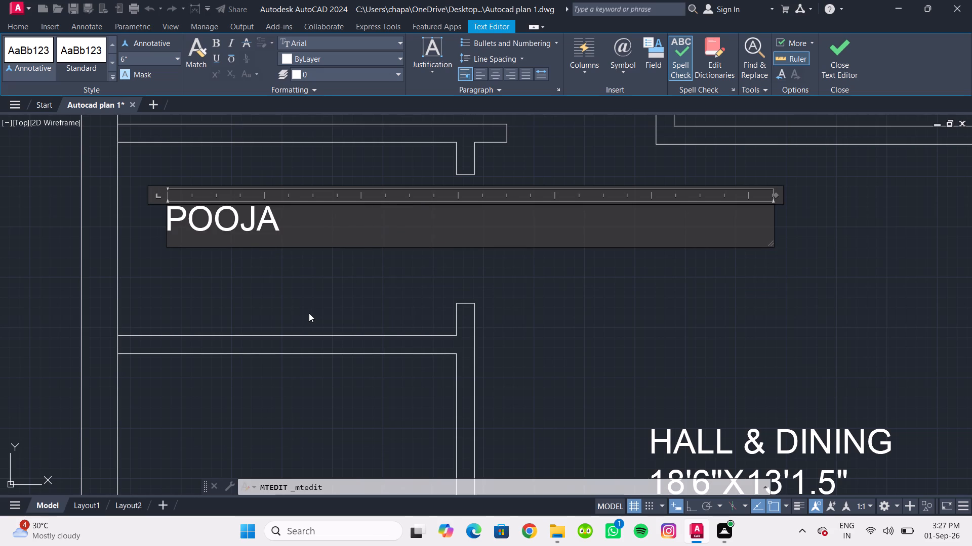
key("Return")
type("7'")
type("X4'")
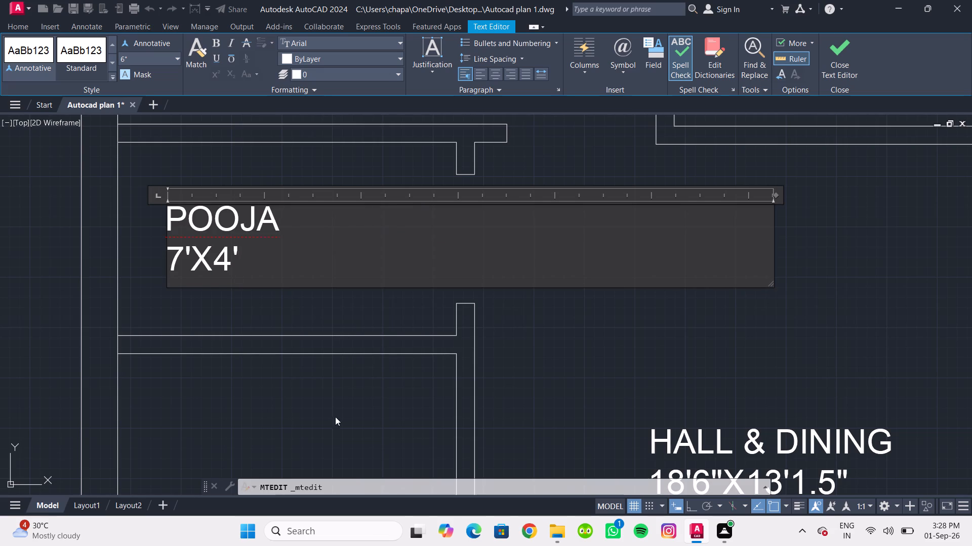
left_click(336, 417)
Replace the label text in the tall upper-left room with MASTER BED ROOM and 11'1.5"X16'7" on two lines.
scroll(281, 241, "down", 2)
middle_click_drag(281, 241, 300, 407)
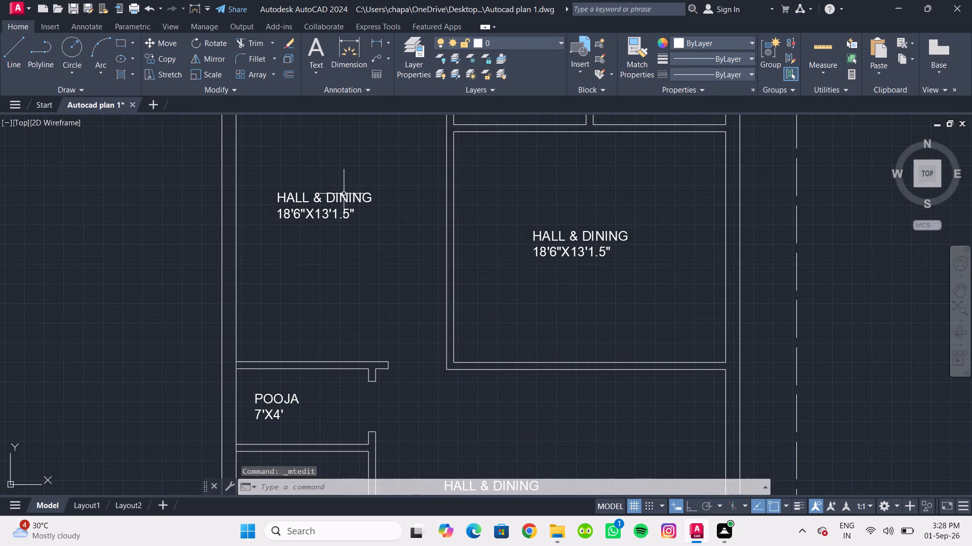
double_click(344, 194)
left_click_drag(376, 217, 242, 184)
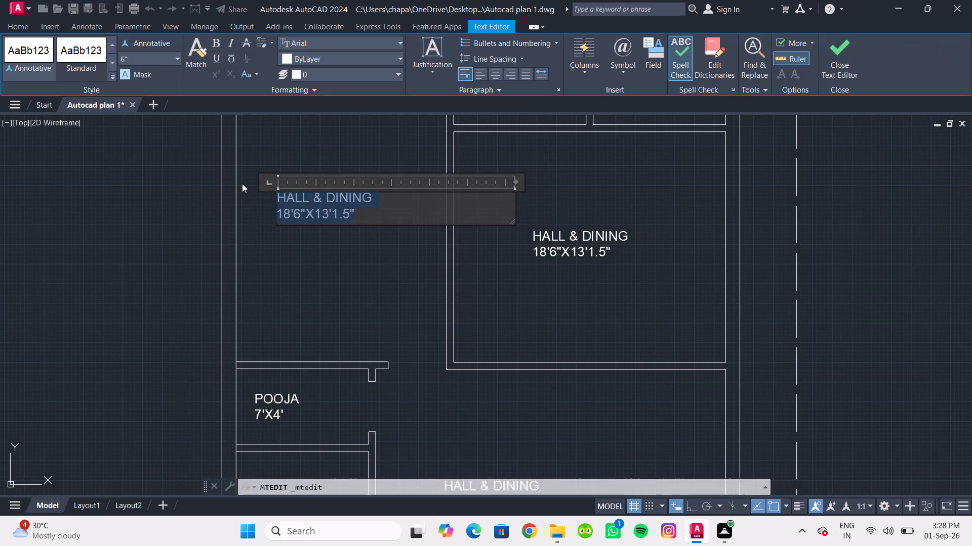
type("MASTER BED TOO")
key("BackSpace")
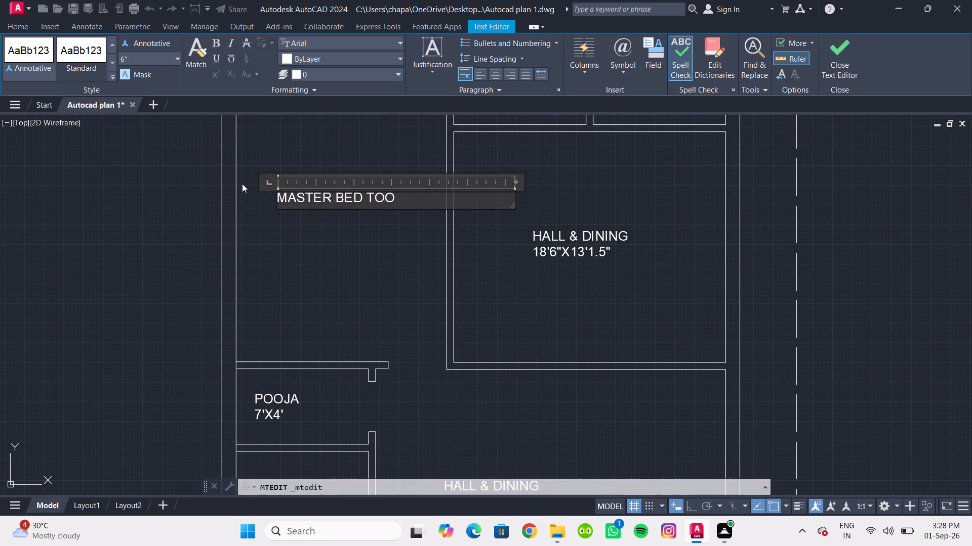
key("BackSpace")
key("BackSpace")
type("ROOM")
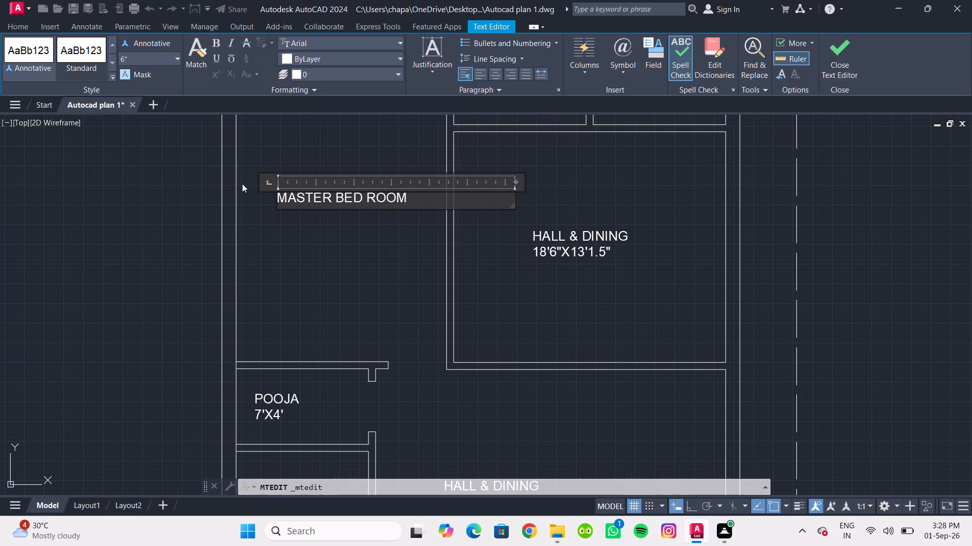
key("Return")
type("11'1.5\"X")
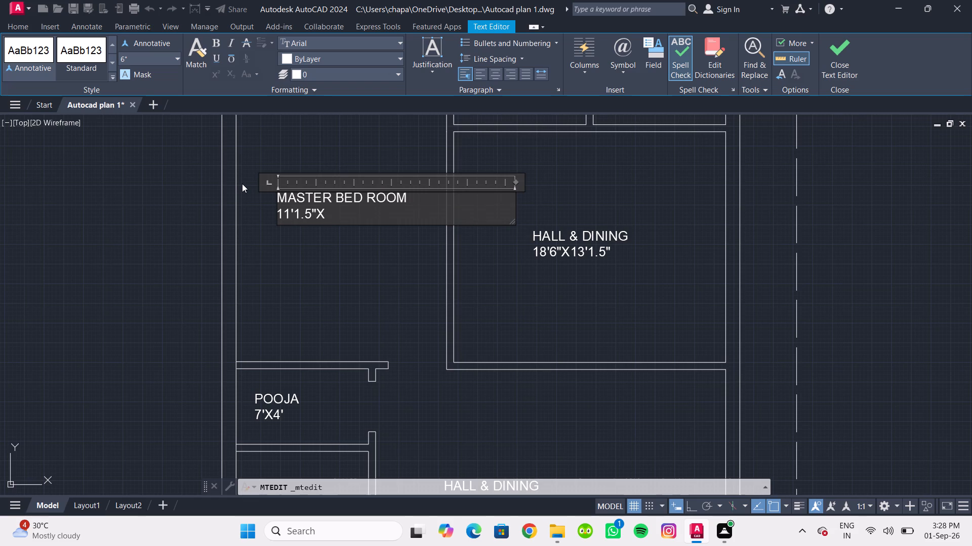
type("16'7\"")
left_click(159, 244)
Replace the label text in the large room below the two small top rooms with BED ROOM and 14'4.5"X12'2.5" on two lines.
scroll(395, 216, "down", 1)
middle_click_drag(395, 216, 321, 257)
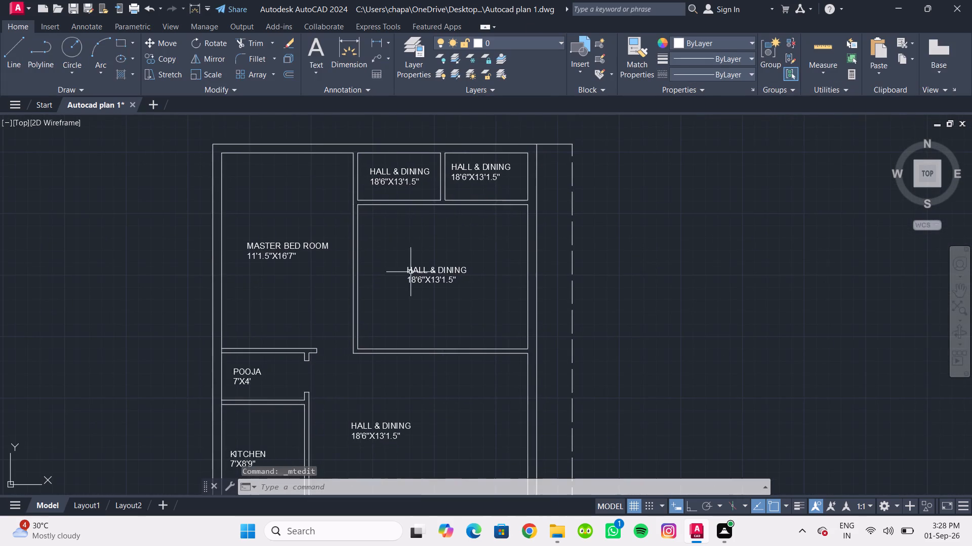
scroll(445, 280, "up", 2)
double_click(423, 249)
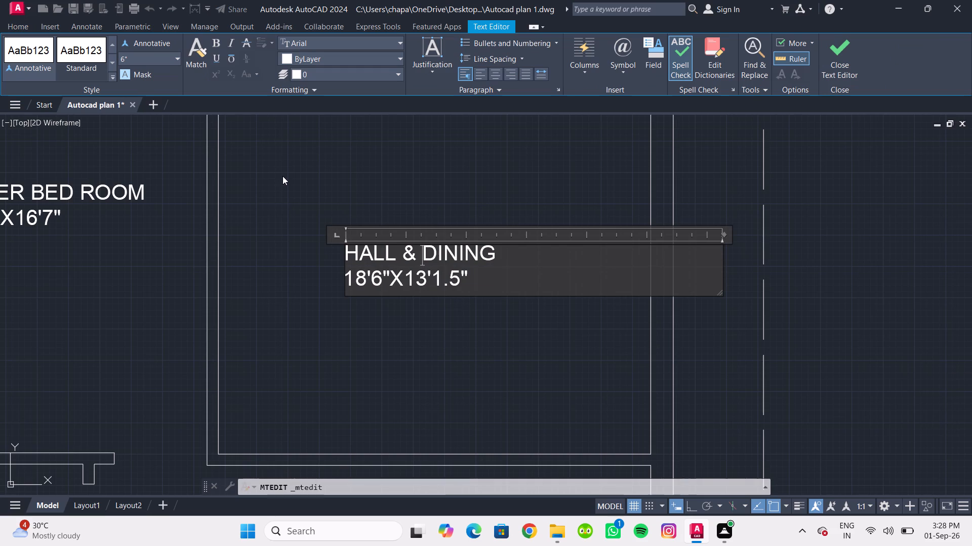
left_click_drag(475, 279, 397, 257)
left_click_drag(397, 257, 330, 242)
type("BDED")
key("BackSpace")
key("BackSpace")
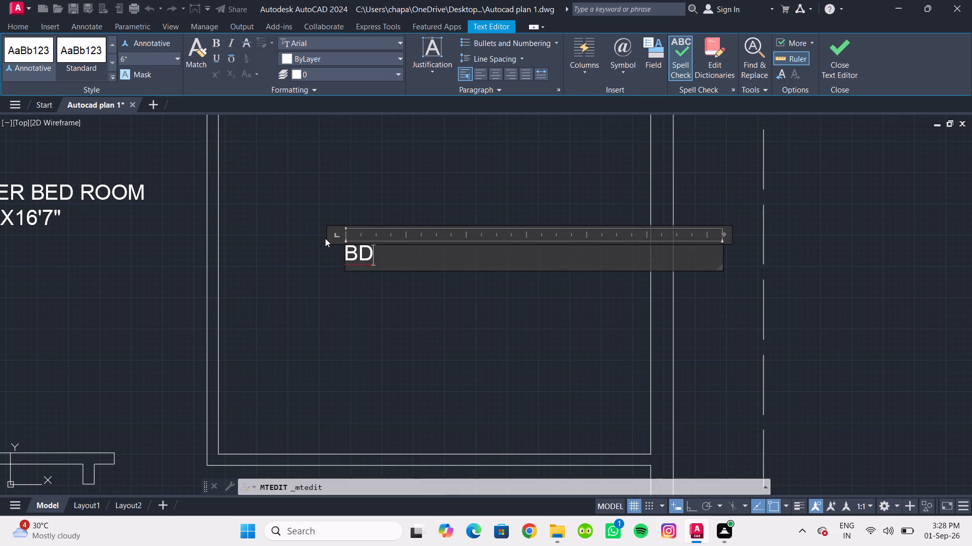
key("BackSpace")
type("ED ROOM")
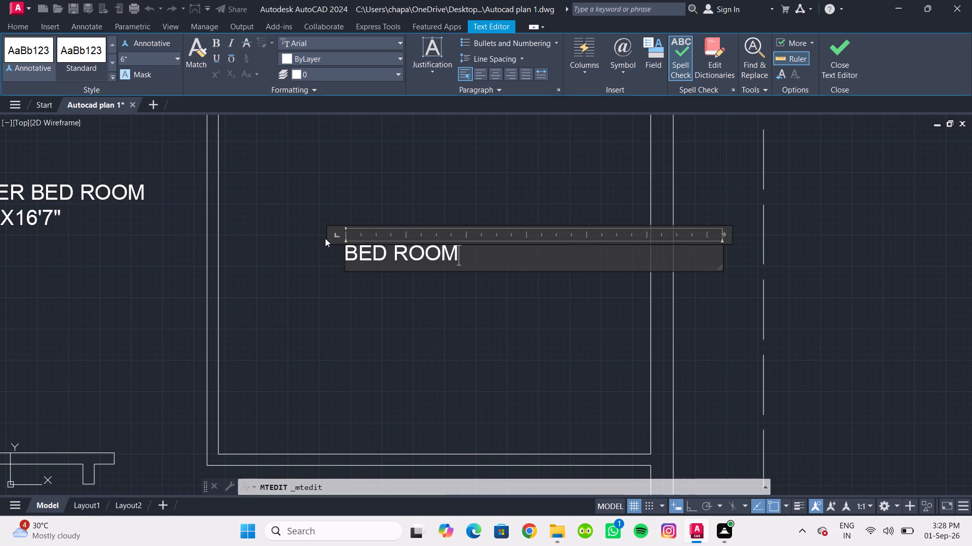
key("space")
key("Return")
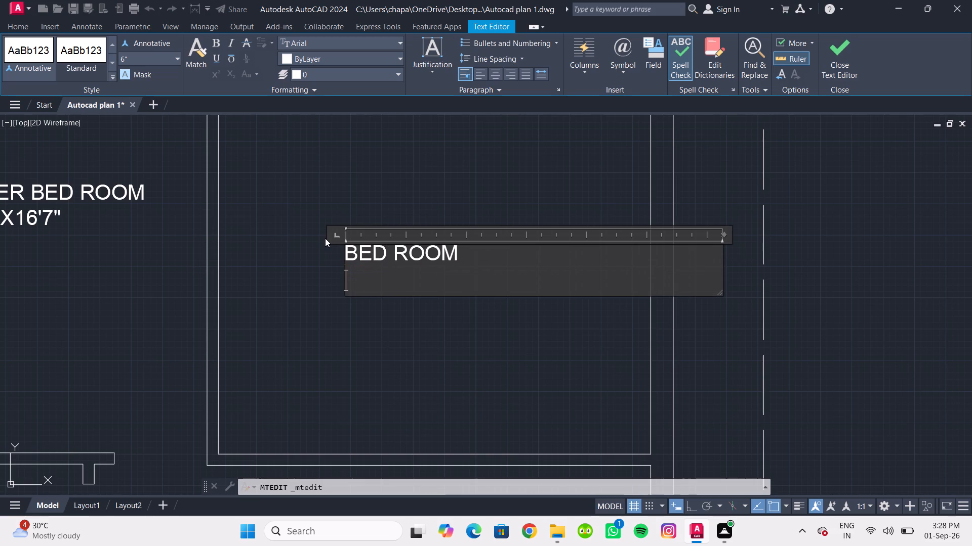
type("14'")
type("4.5'")
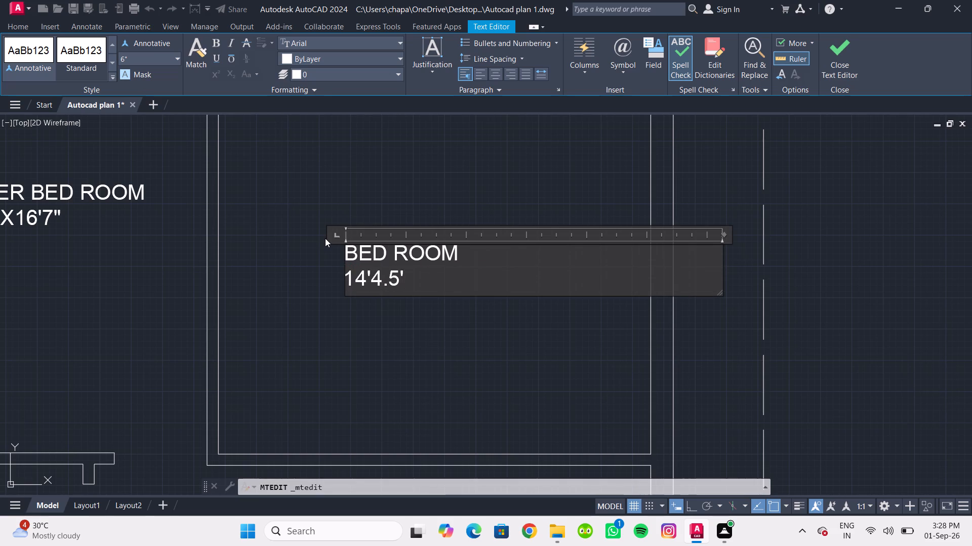
key("BackSpace")
type("\"X")
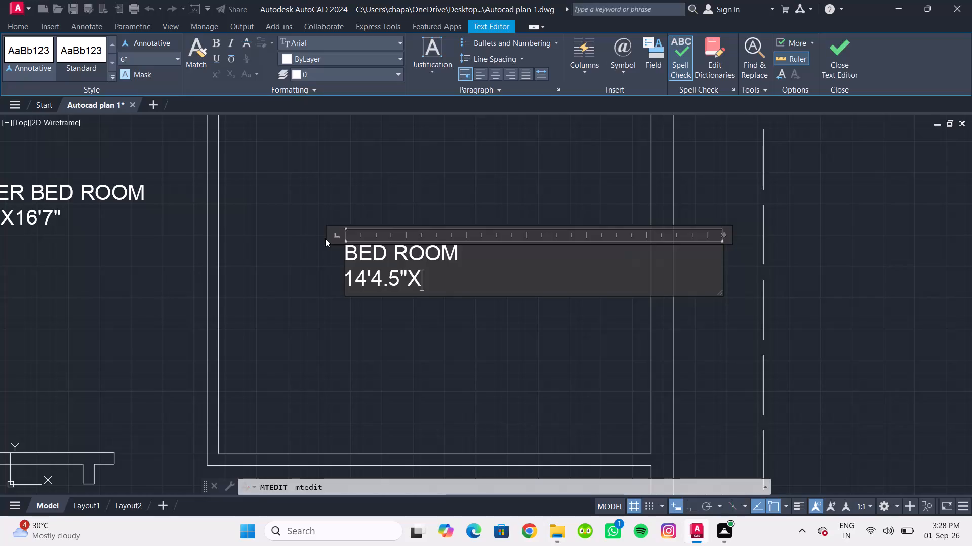
type("12'")
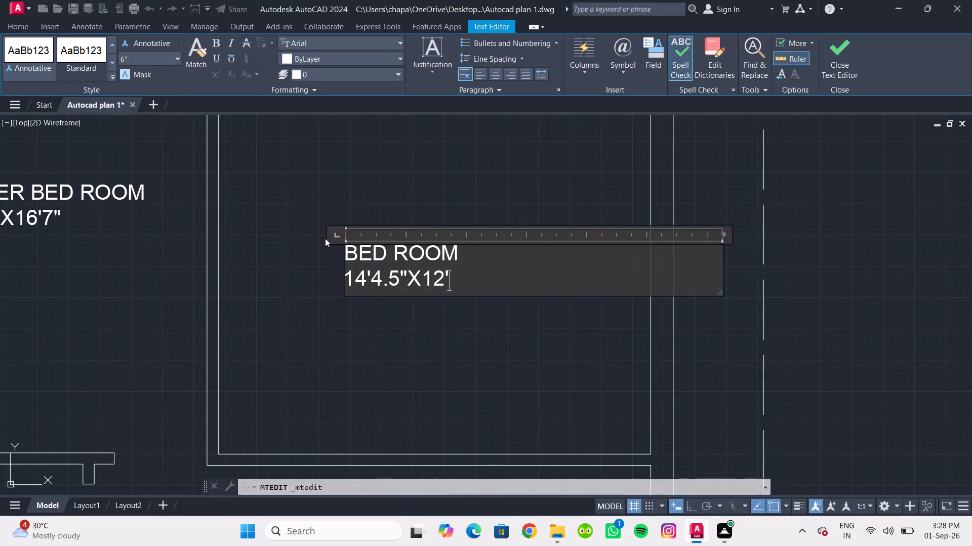
type("2.5\"")
left_click(361, 332)
Replace the label text in the small top room beside the master bedroom with TOILET and 7'X4' on two lines.
scroll(396, 297, "down", 2)
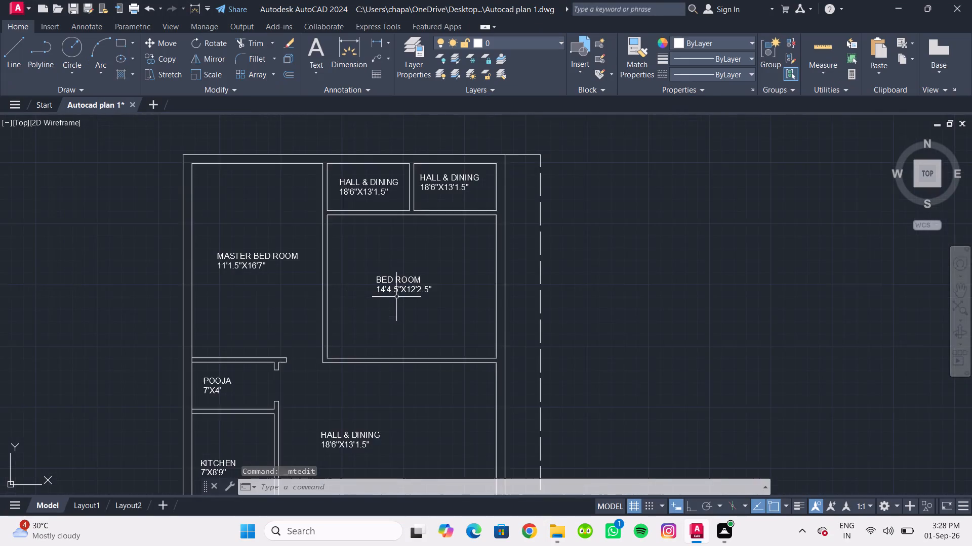
middle_click_drag(397, 297, 404, 378)
scroll(395, 254, "up", 3)
double_click(376, 316)
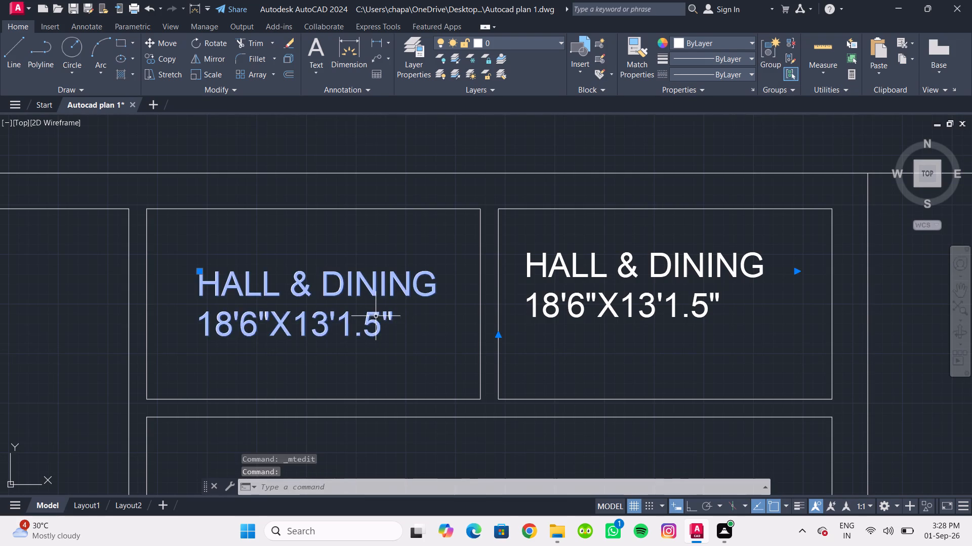
left_click_drag(412, 324, 147, 298)
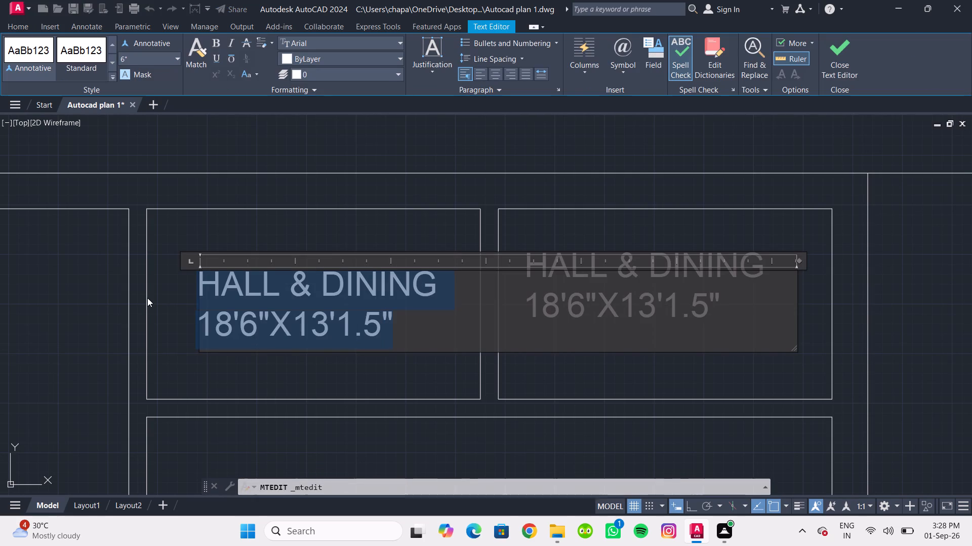
type("TOILET")
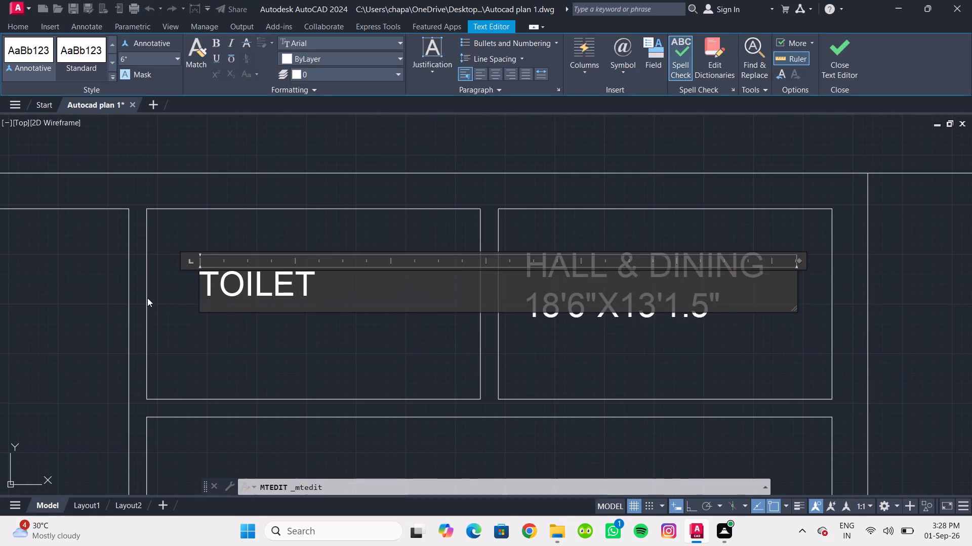
key("Return")
type("7'X")
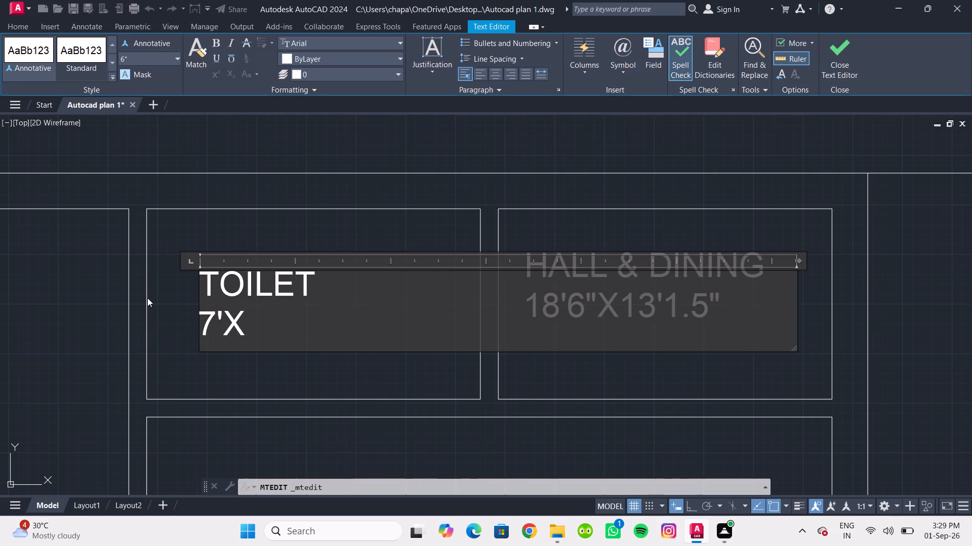
type("4'")
left_click(104, 302)
Replace the label text in the small room at the plan's upper-right corner with TOILET and 7'X4' on two lines.
double_click(551, 261)
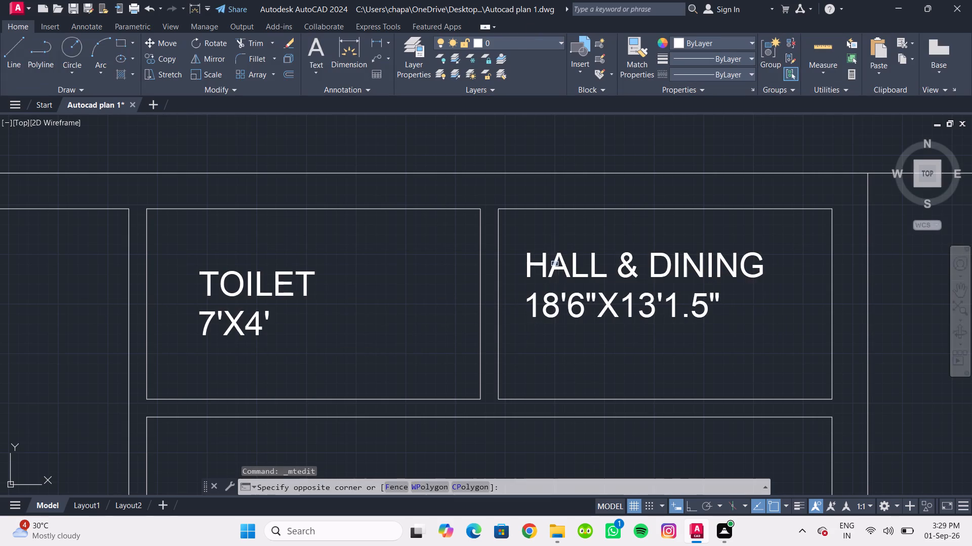
double_click(558, 266)
double_click(557, 251)
left_click(562, 260)
double_click(562, 260)
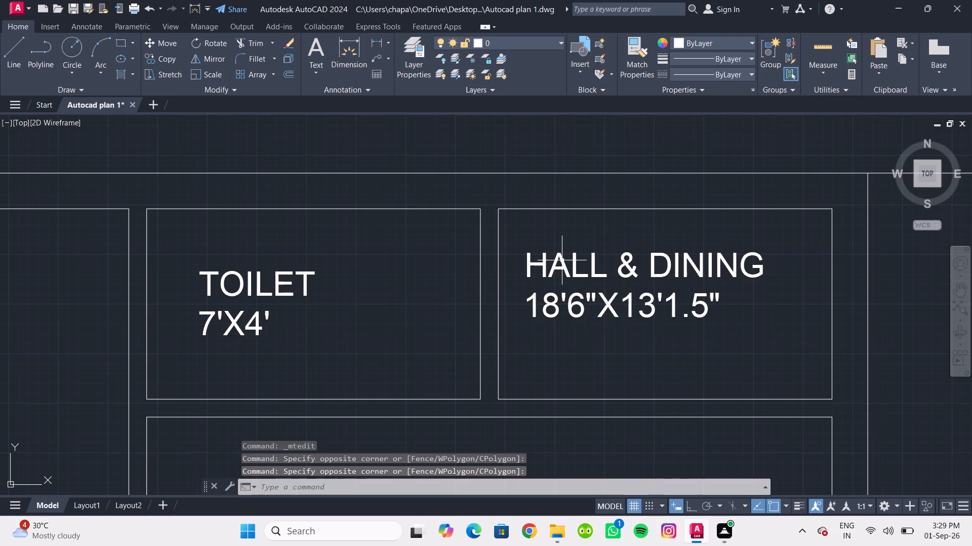
double_click(695, 298)
left_click_drag(734, 301, 483, 260)
key("o")
key("BackSpace")
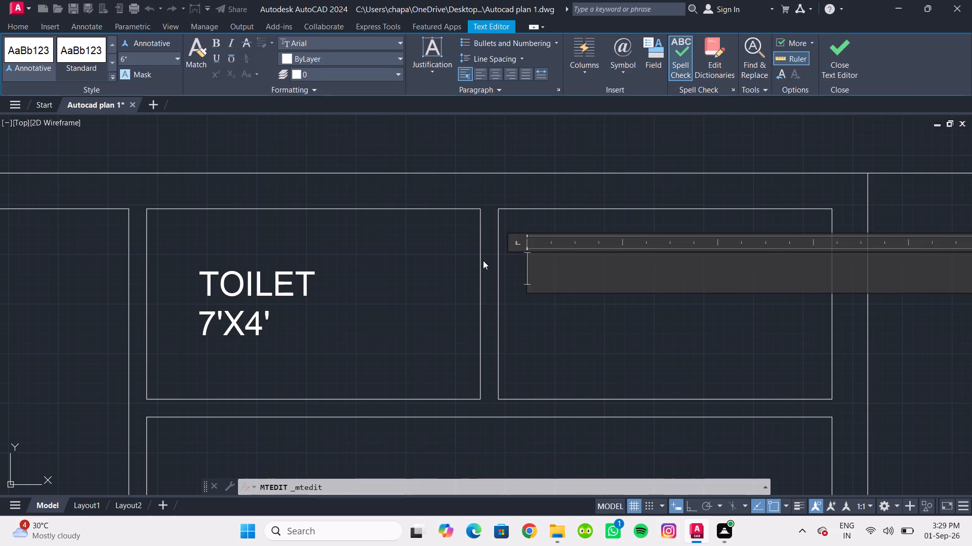
type("TOILET")
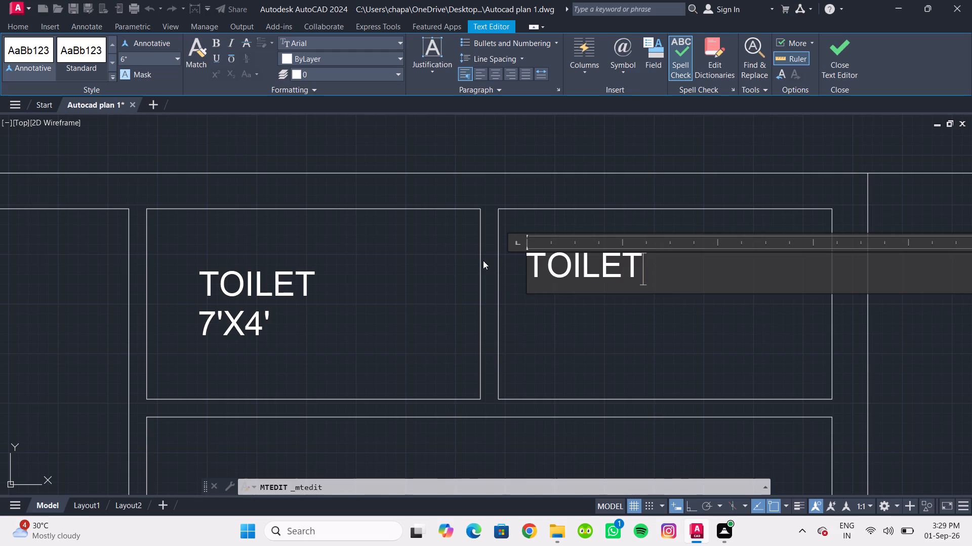
key("Return")
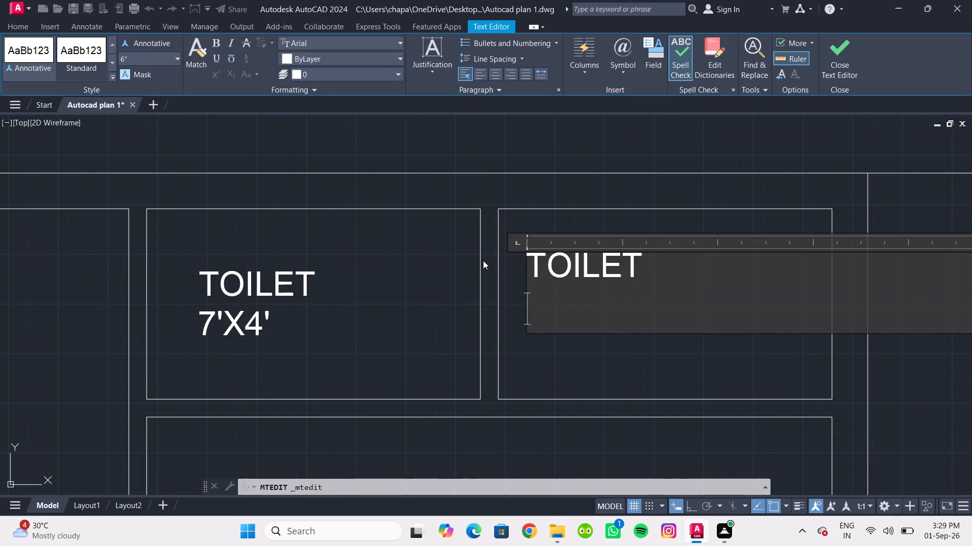
type("7'")
type("X4'")
left_click(377, 299)
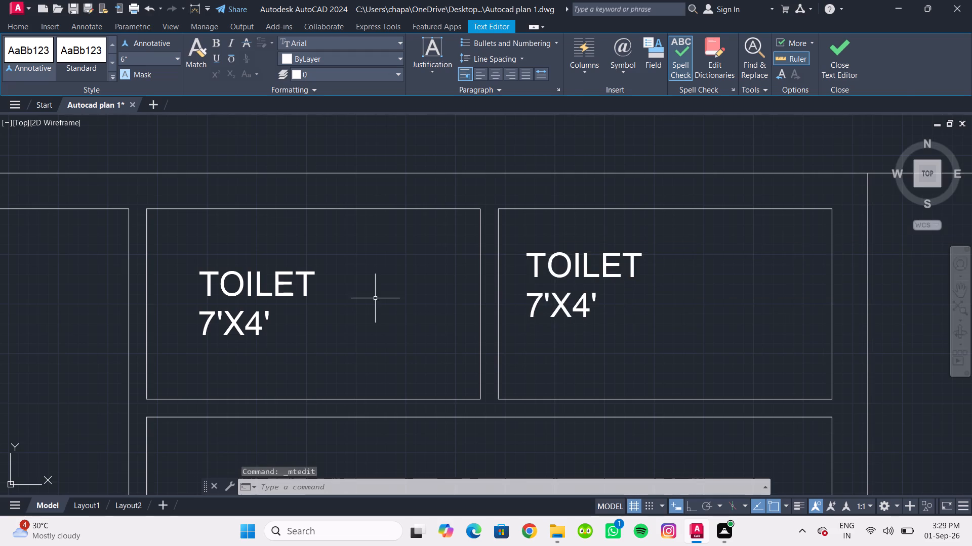
Look over the whole floor plan to check the room labels.
scroll(398, 312, "down", 3)
middle_click_drag(385, 370, 376, 275)
scroll(380, 272, "down", 1)
middle_click_drag(380, 275, 375, 226)
middle_click_drag(374, 279, 403, 294)
scroll(403, 295, "up", 1)
middle_click_drag(395, 290, 393, 256)
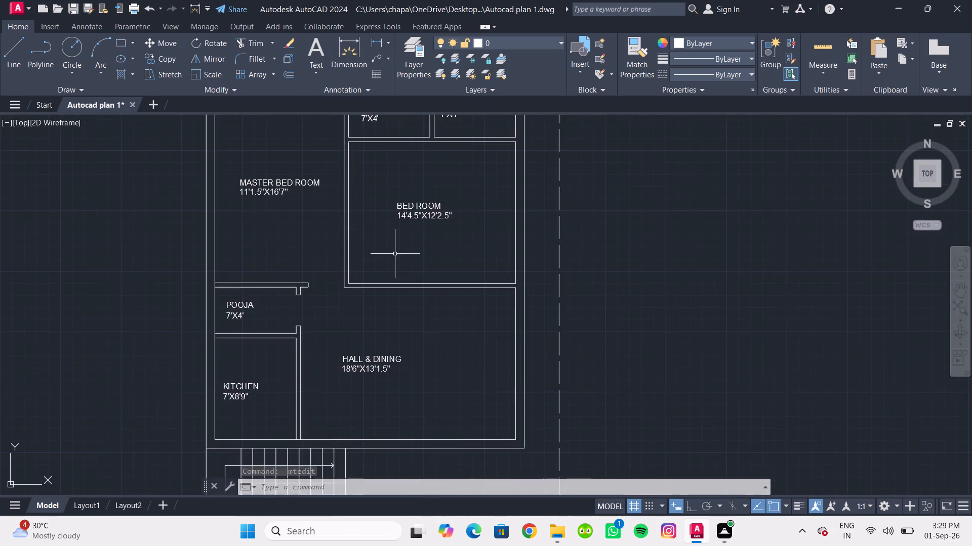
scroll(398, 259, "down", 1)
middle_click_drag(398, 262, 411, 271)
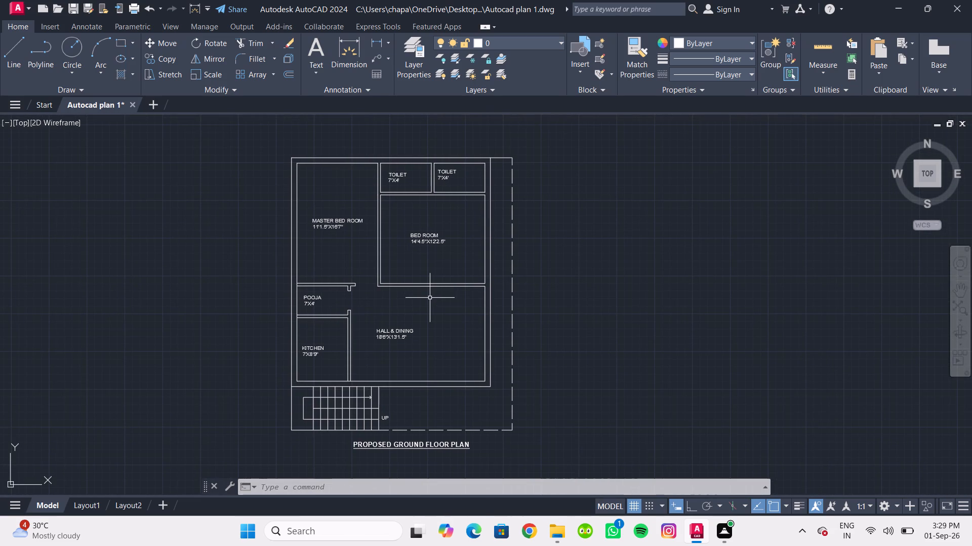
Insert the imperial Door block from the architectural tool palette in the empty space beyond the plan's dashed right boundary.
key("ctrl+2")
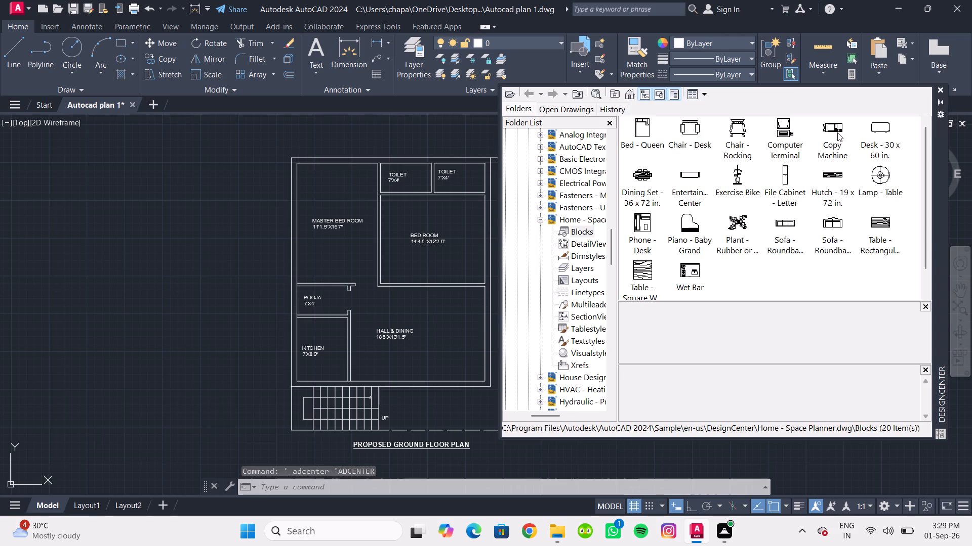
left_click(940, 90)
key("ctrl+3")
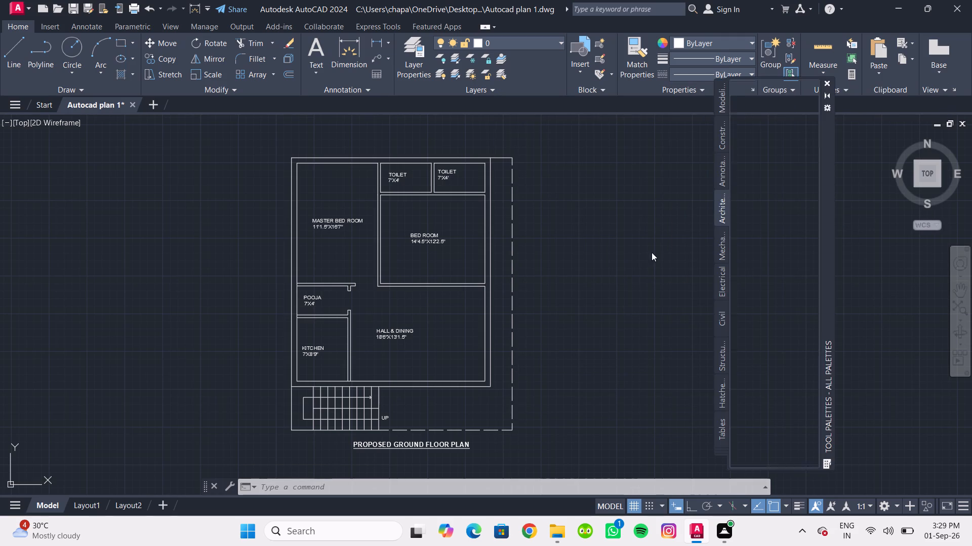
left_click(768, 121)
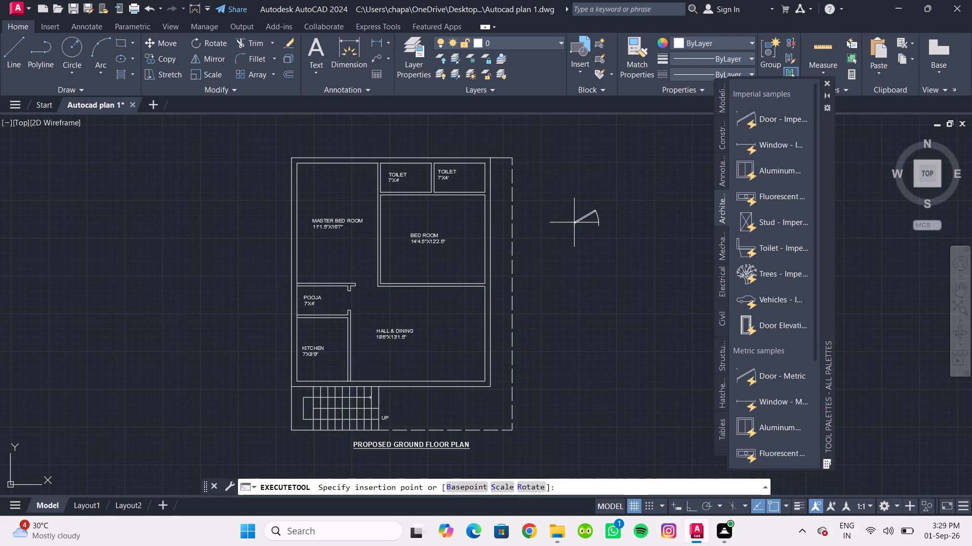
left_click(556, 223)
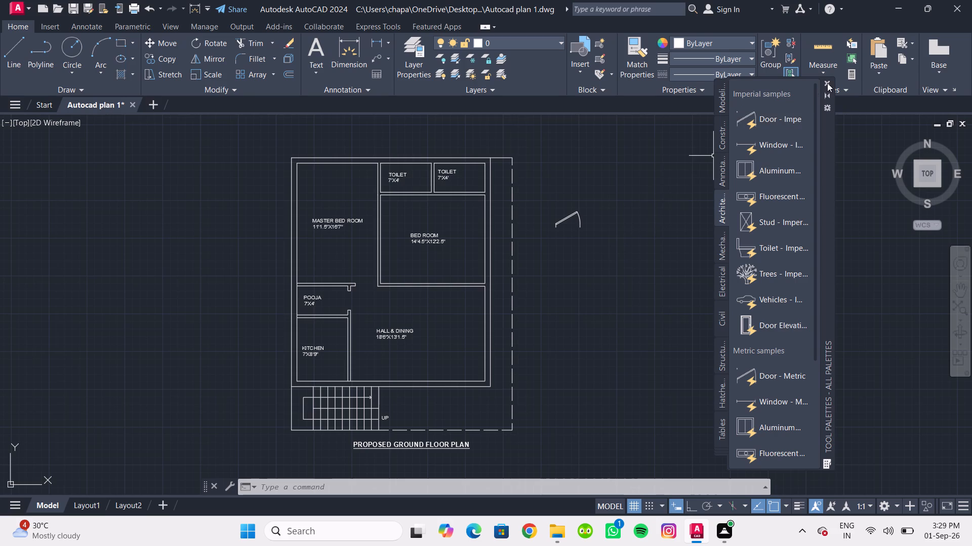
left_click(827, 83)
key("Escape")
Set the inserted door block's opening angle to Open 90º.
scroll(594, 225, "up", 2)
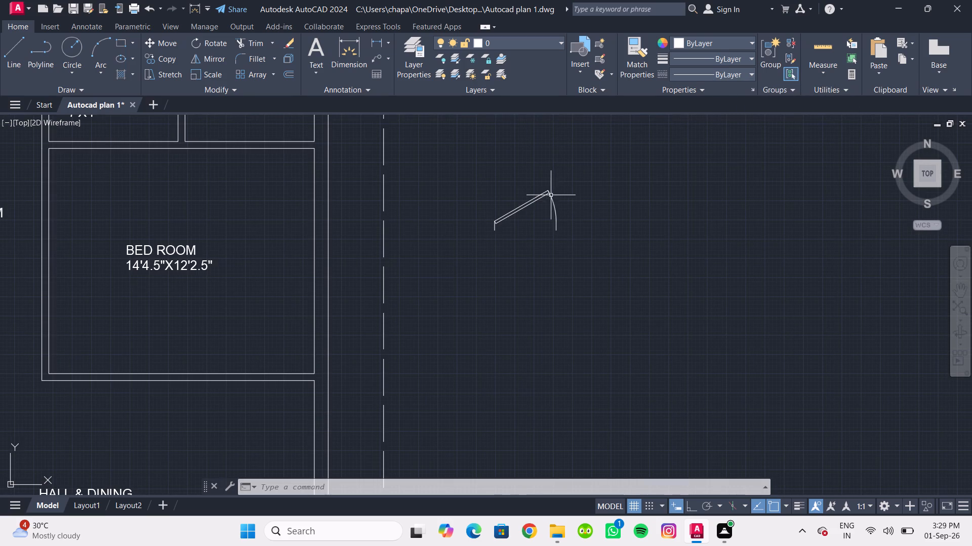
left_click(550, 194)
left_click(489, 198)
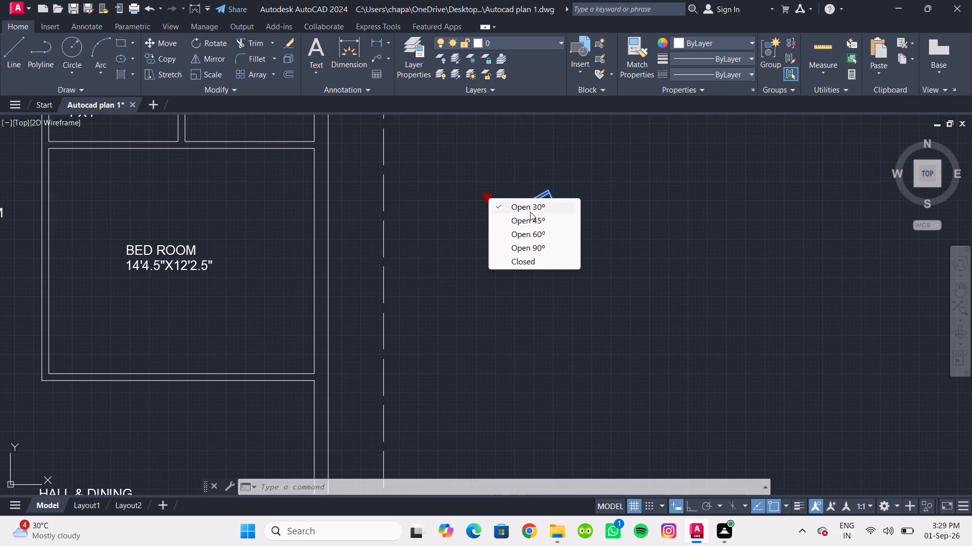
left_click(536, 250)
left_click(593, 259)
scroll(588, 250, "down", 2)
key("Escape")
key("Escape")
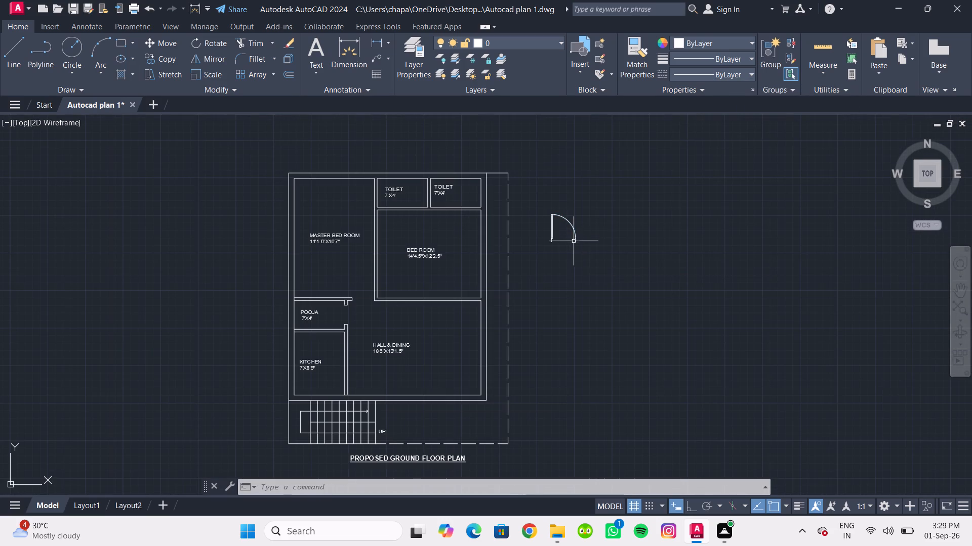
Scale the door block by reference from its hinge-side endpoint, taking its opening width as reference and 2'6" as the new length.
scroll(571, 239, "up", 1)
left_click_drag(592, 264, 585, 257)
left_click(528, 197)
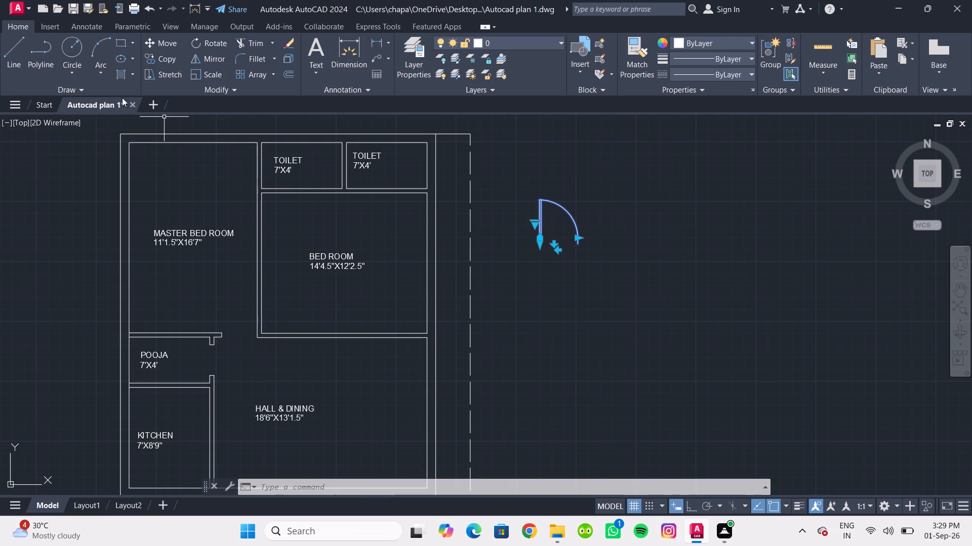
left_click(196, 79)
scroll(534, 252, "up", 2)
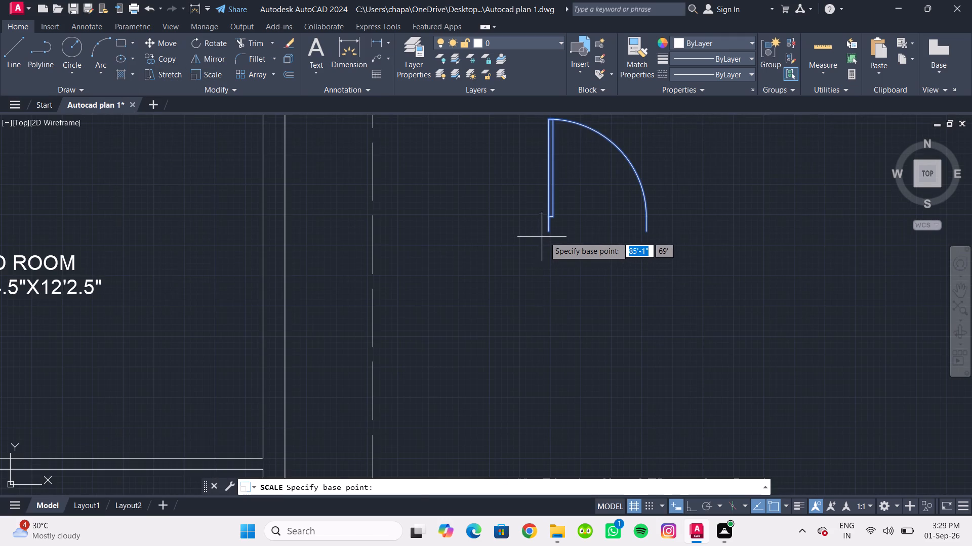
left_click(550, 235)
key("r")
key("Return")
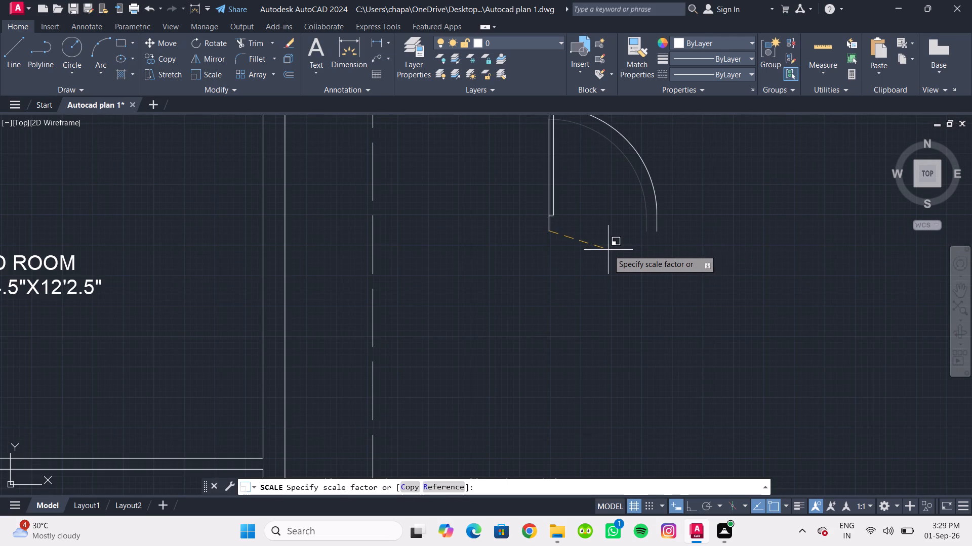
left_click_drag(545, 234, 557, 235)
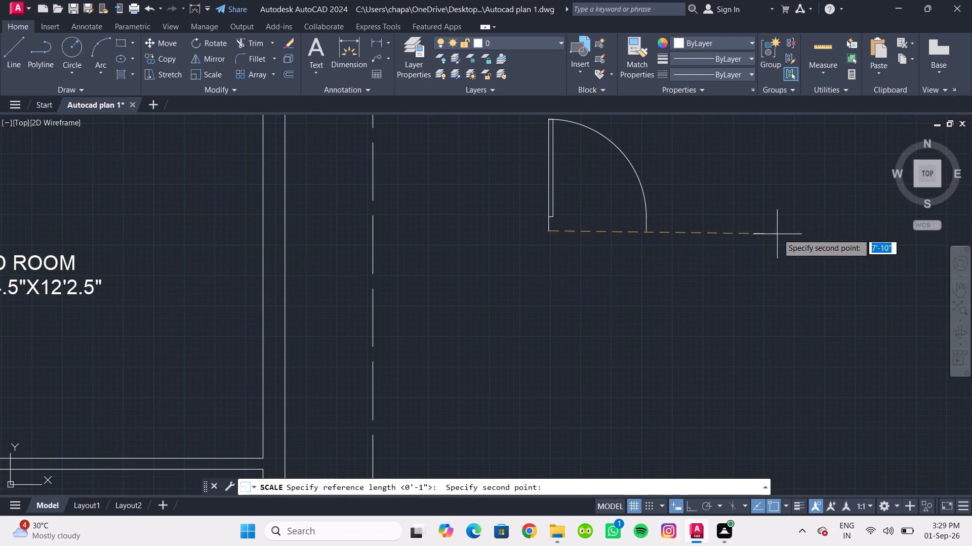
left_click(645, 231)
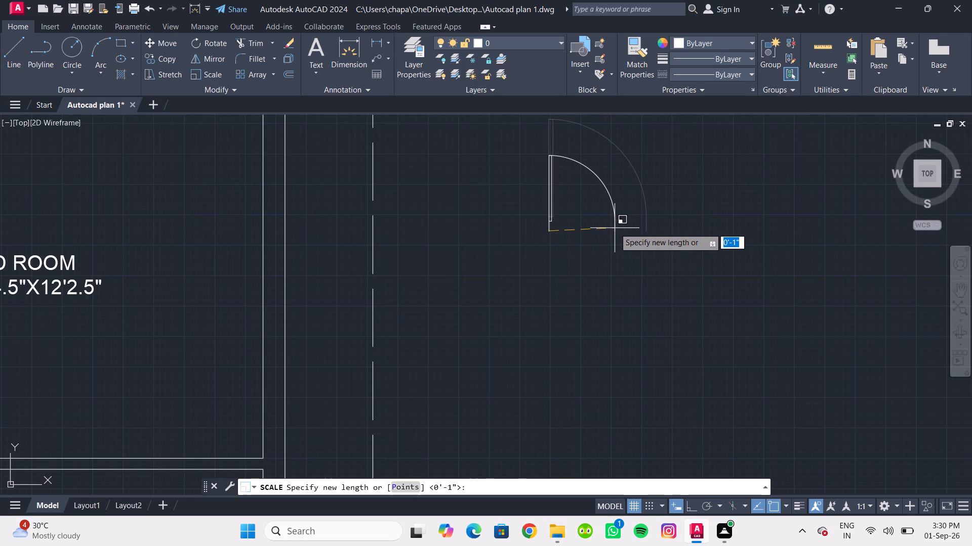
type("2'6")
key("shift+quotedbl")
key("Return")
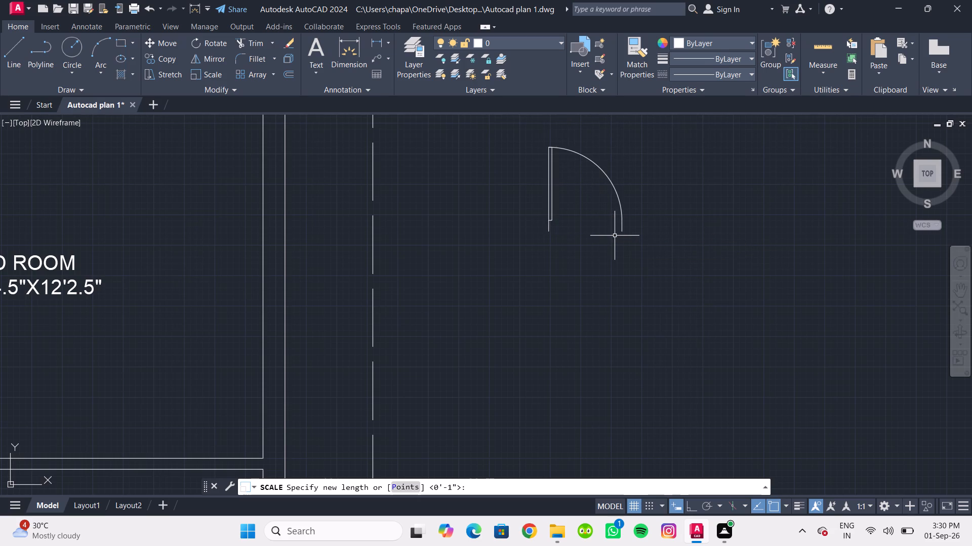
Copy the scaled door by its hinge-side endpoint into the bed room, just below the right-hand toilet.
scroll(575, 268, "down", 3)
middle_click_drag(610, 266, 635, 305)
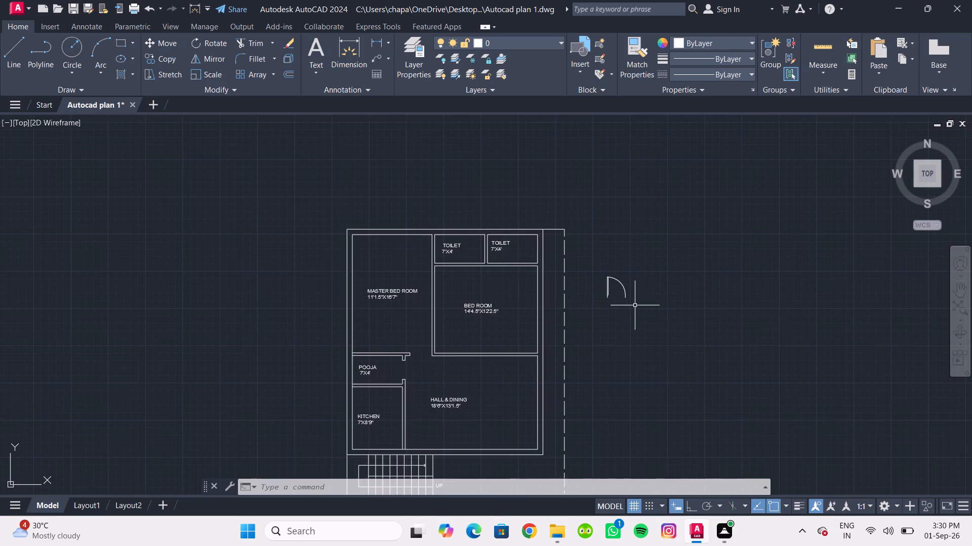
scroll(635, 305, "up", 2)
left_click_drag(630, 311, 617, 302)
left_click(550, 221)
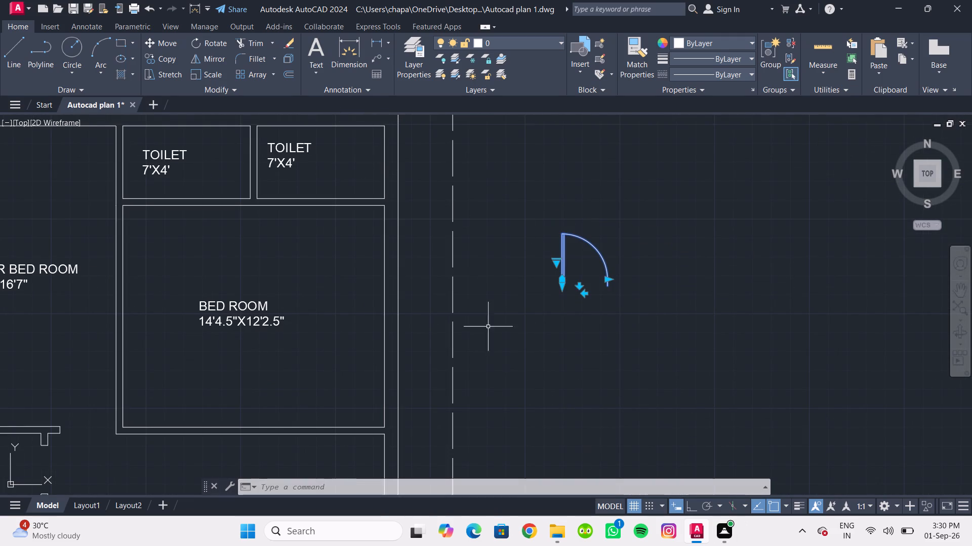
left_click(152, 60)
scroll(594, 342, "up", 1)
middle_click_drag(594, 342, 617, 361)
left_click(565, 272)
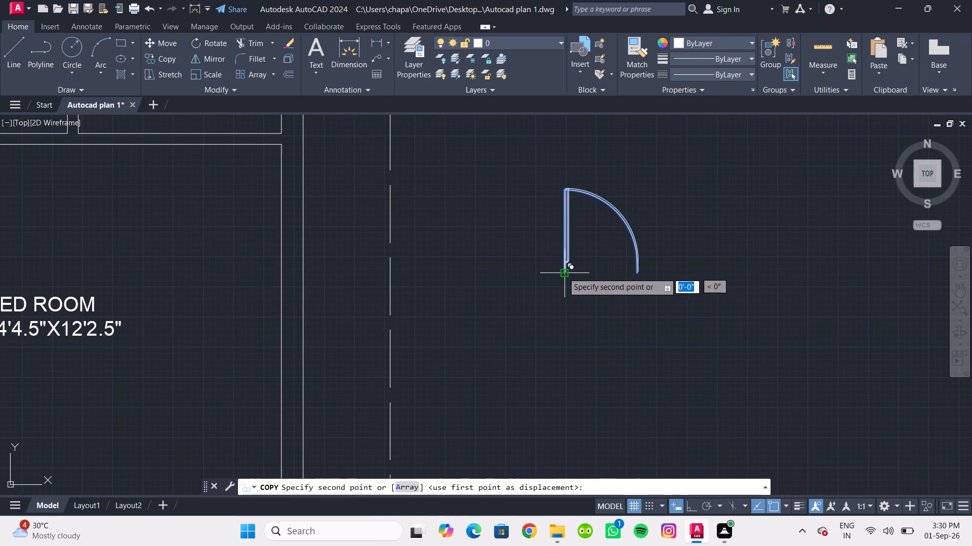
scroll(332, 274, "down", 1)
middle_click_drag(332, 274, 327, 327)
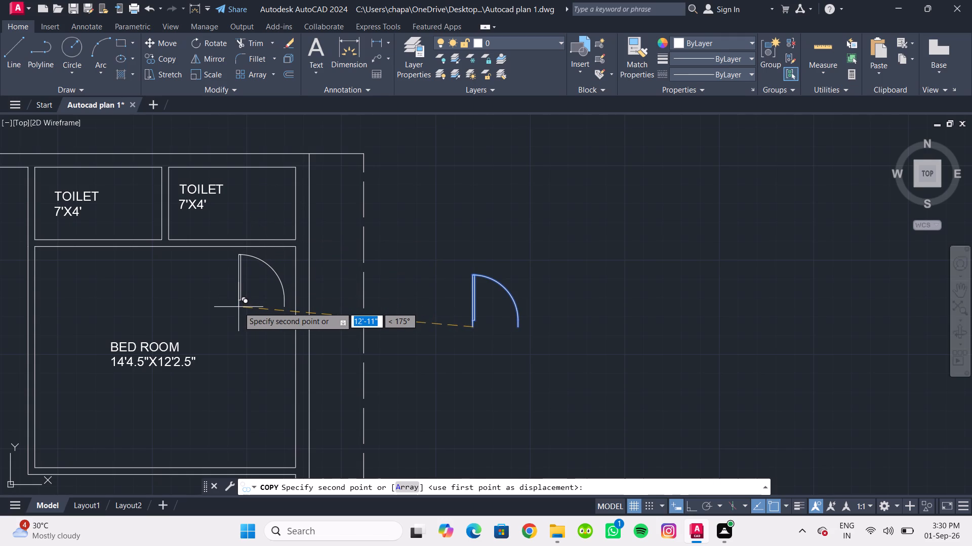
scroll(238, 307, "down", 2)
middle_click_drag(238, 307, 251, 242)
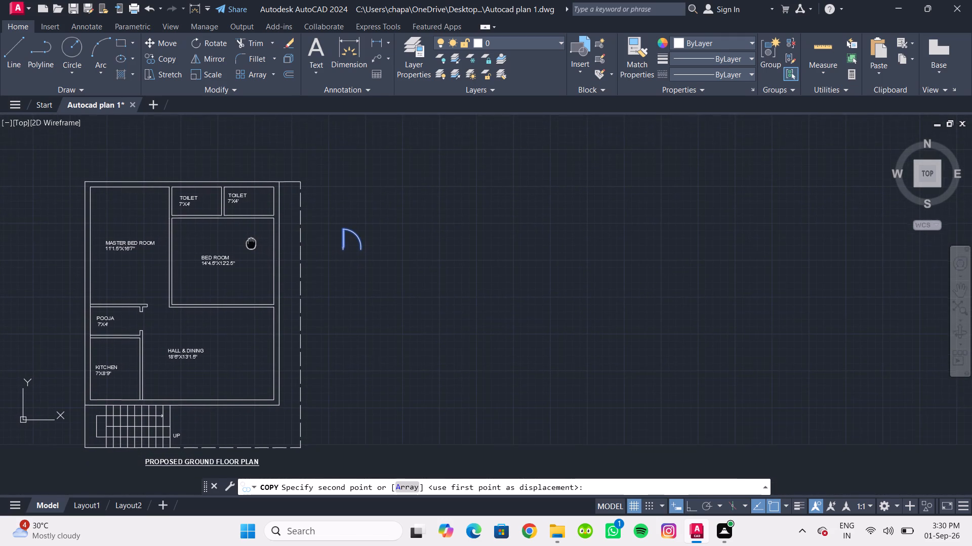
middle_click_drag(251, 242, 251, 240)
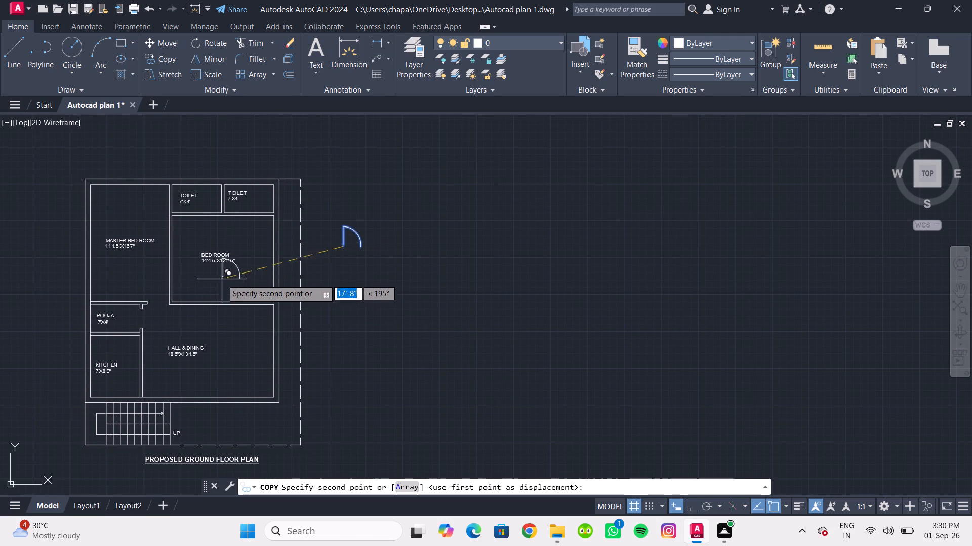
scroll(168, 224, "up", 2)
middle_click_drag(170, 225, 217, 324)
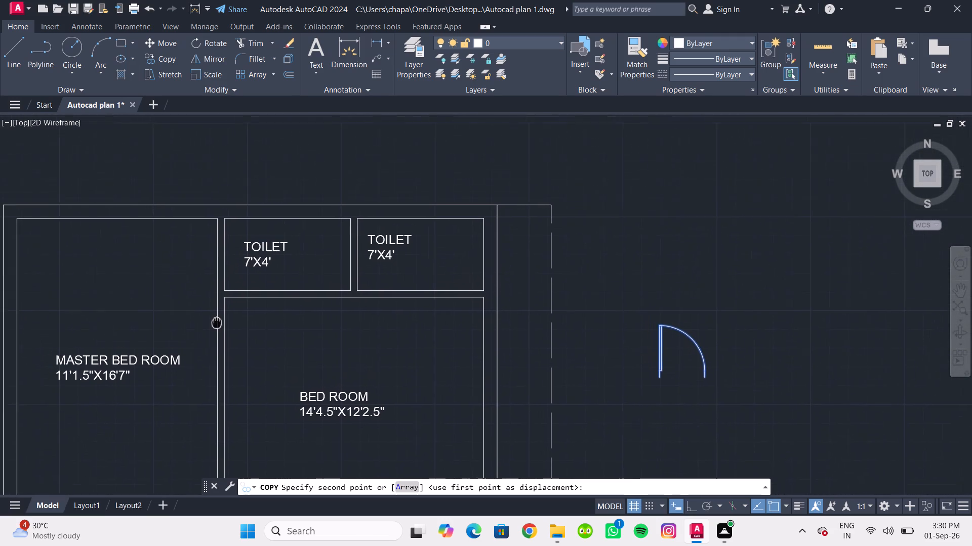
middle_click_drag(217, 324, 208, 330)
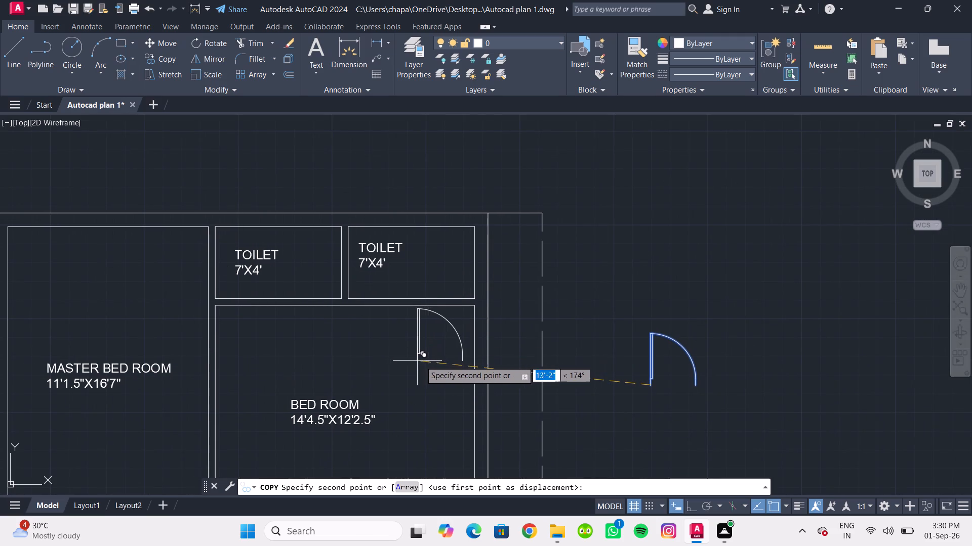
left_click(416, 372)
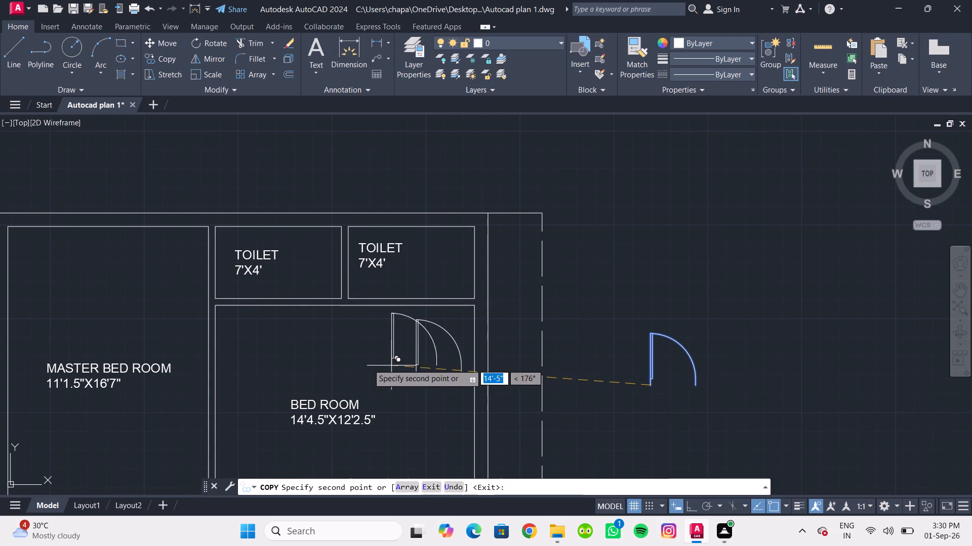
Place two more door copies in the master bed room, one beside the toilet wall and one near the pooja room.
left_click(159, 292)
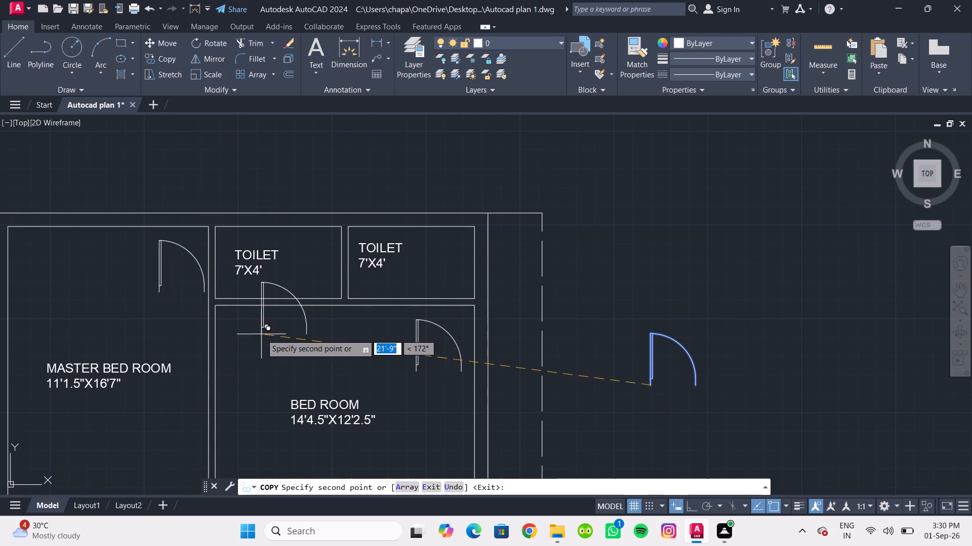
scroll(261, 334, "down", 1)
middle_click_drag(261, 334, 270, 261)
left_click(204, 362)
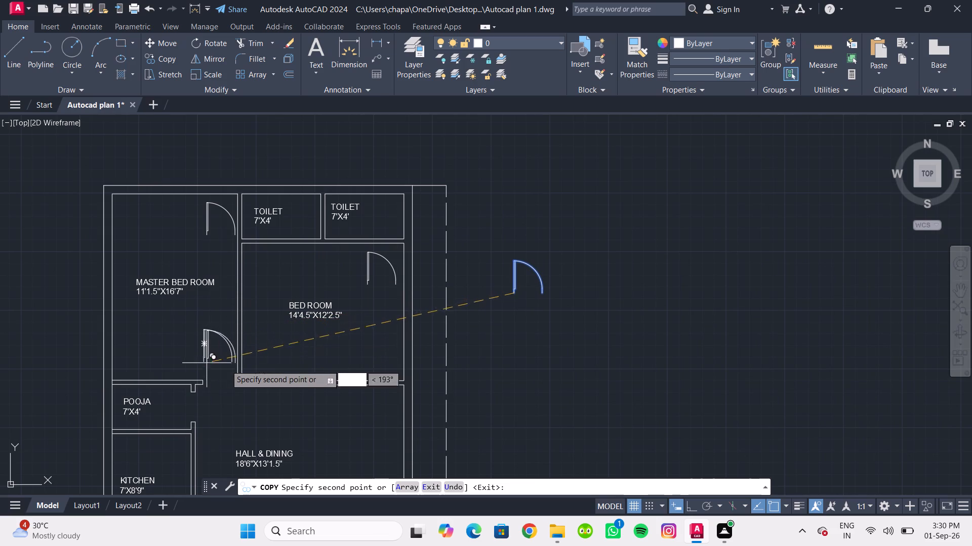
Place three more door copies: the bed room's lower-right corner, the strip outside the right wall, and the hall's lower-right corner.
scroll(313, 377, "down", 1)
middle_click_drag(313, 377, 312, 301)
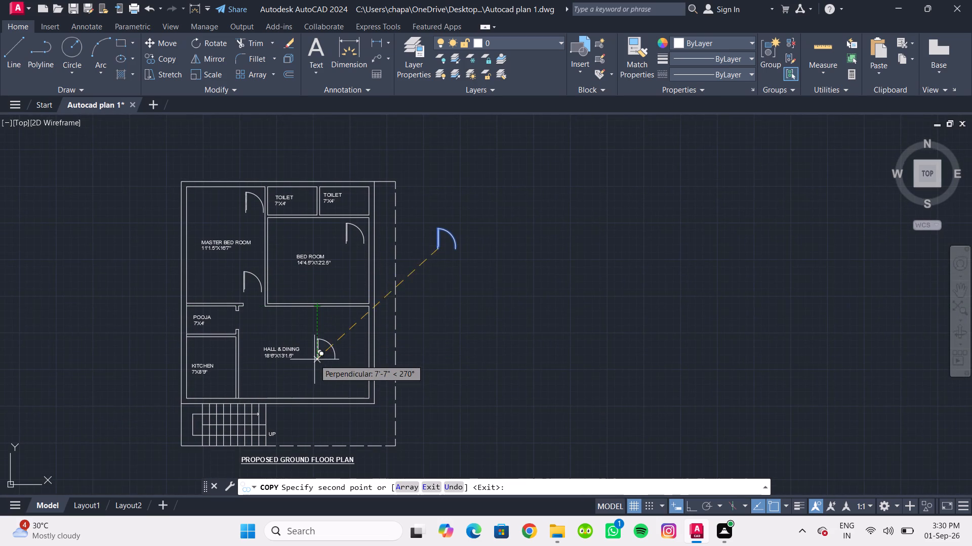
middle_click_drag(314, 360, 245, 354)
scroll(321, 332, "up", 2)
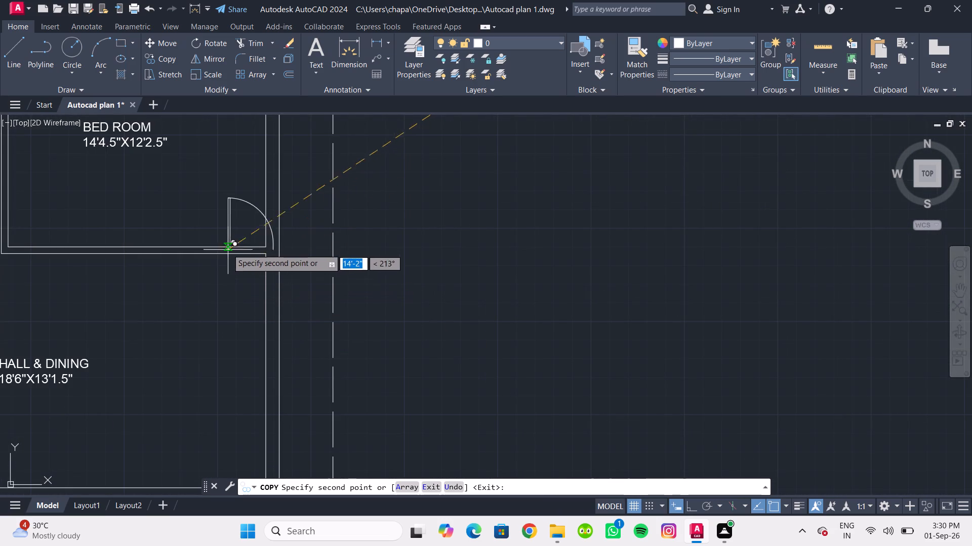
left_click(209, 236)
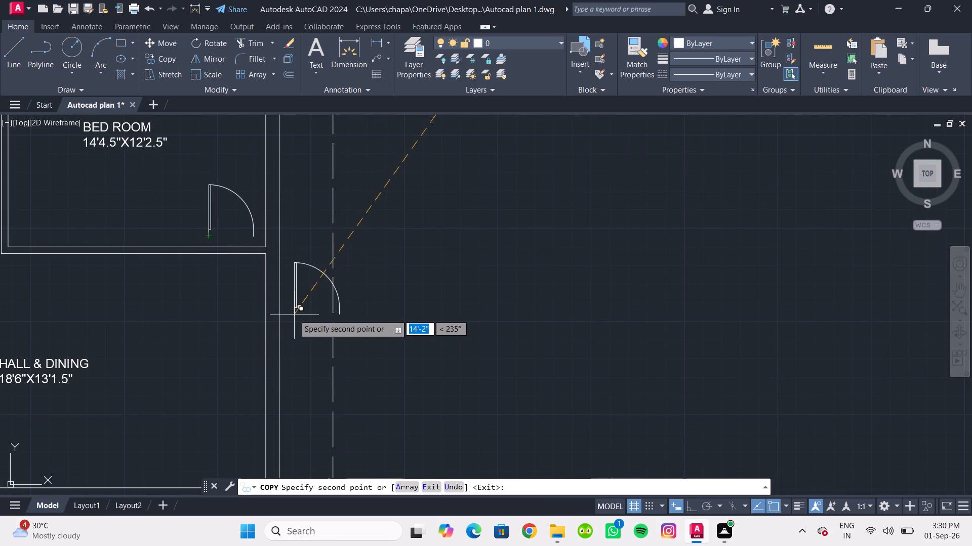
left_click(287, 312)
middle_click_drag(269, 357, 265, 294)
middle_click_drag(225, 374, 219, 334)
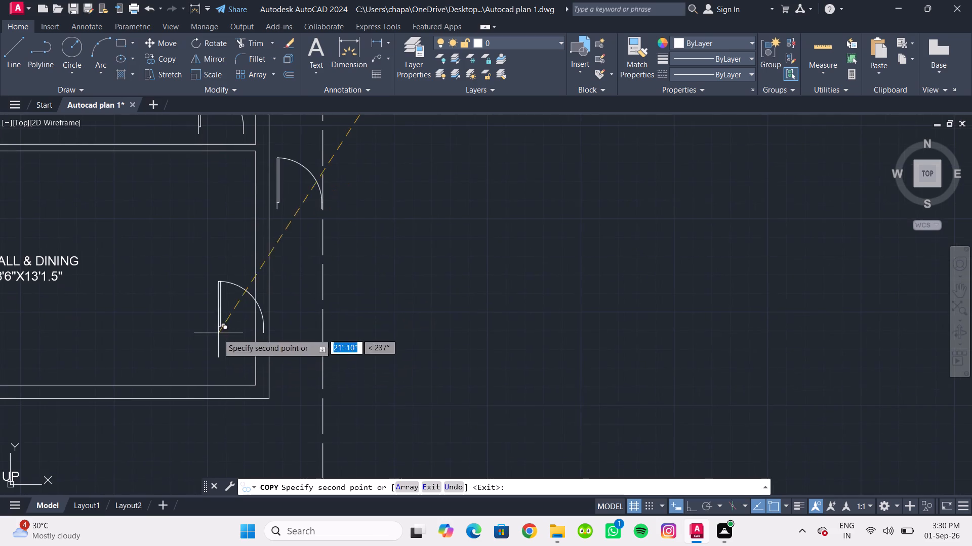
left_click(196, 372)
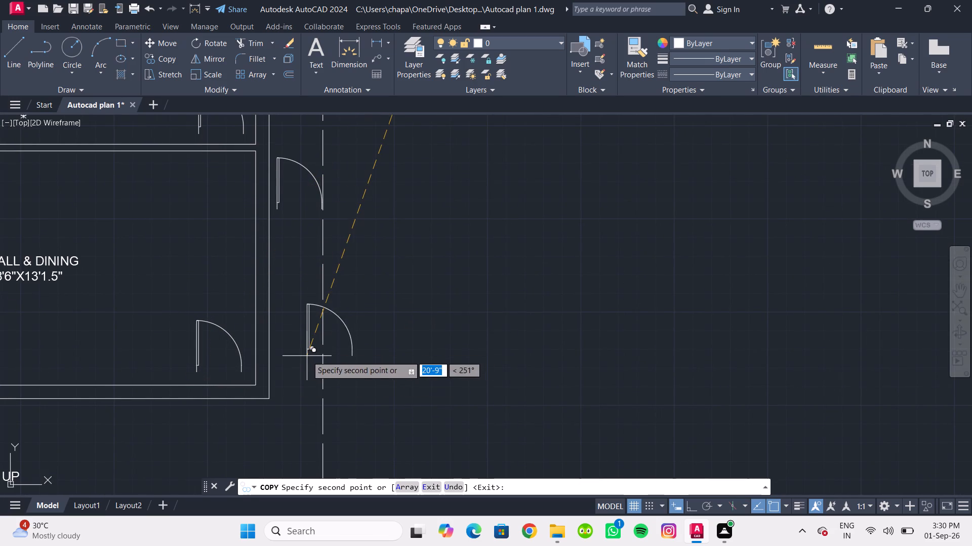
key("Escape")
key("Escape")
Mirror the door in the hall's lower-right corner about a vertical line on its hinge side, erasing the source object.
left_click(159, 307)
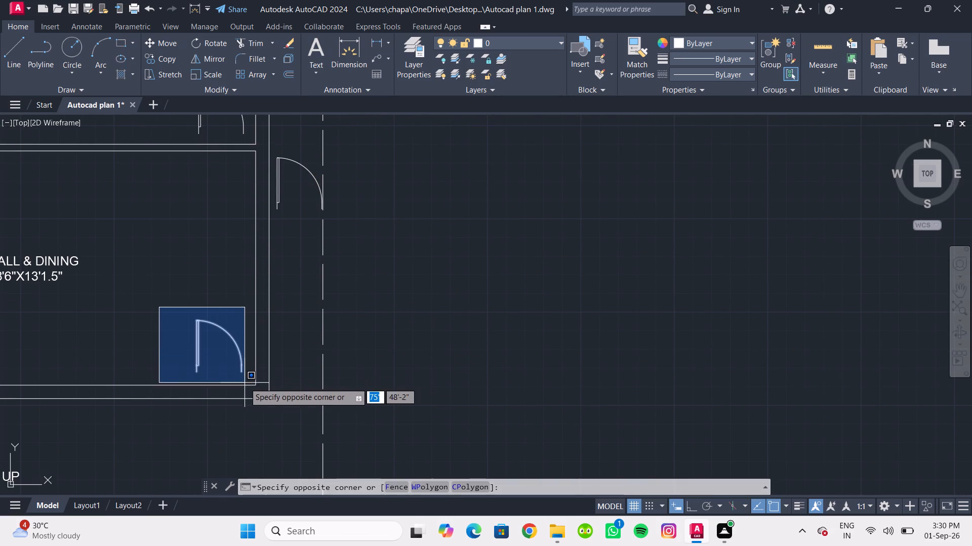
left_click(246, 374)
left_click(209, 52)
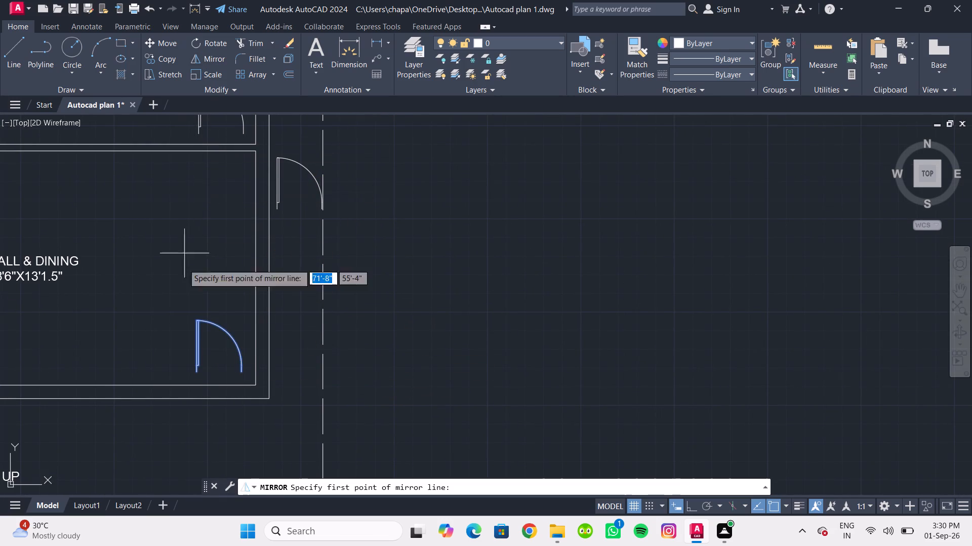
left_click(181, 362)
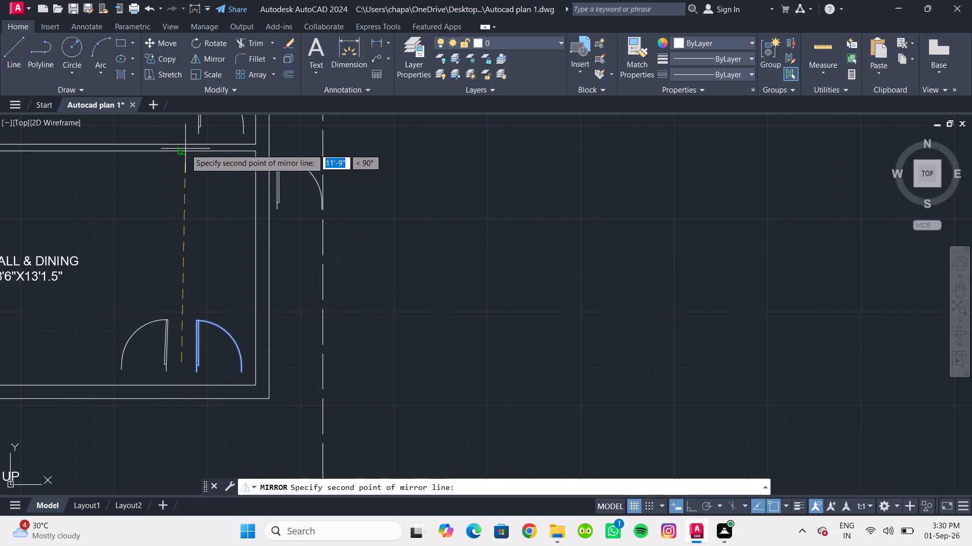
left_click(178, 150)
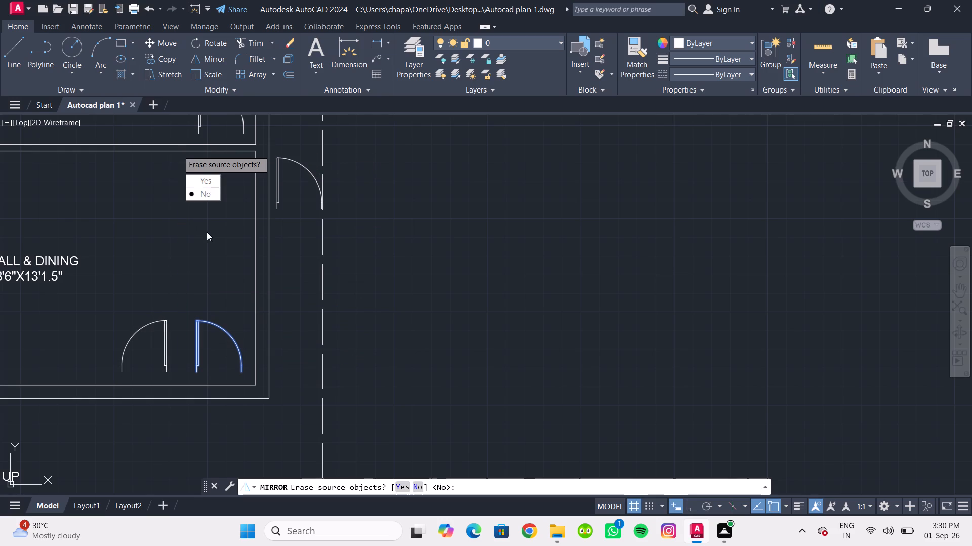
left_click_drag(194, 178, 178, 150)
Move the mirrored door by its hinge-side endpoint onto the bottom wall's outer line, aligned with the right wall's inner face.
middle_click_drag(185, 298, 191, 254)
scroll(195, 289, "up", 2)
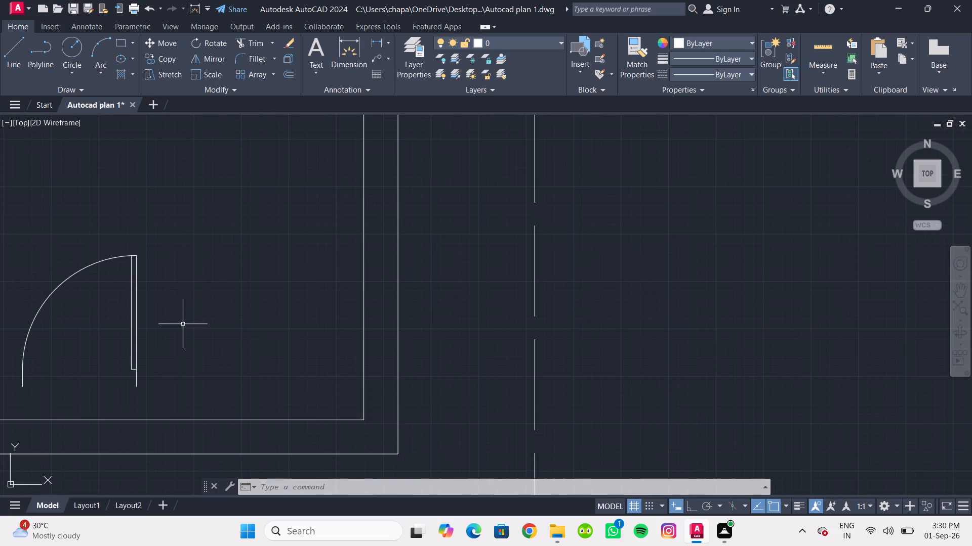
left_click_drag(169, 394, 163, 387)
left_click(112, 294)
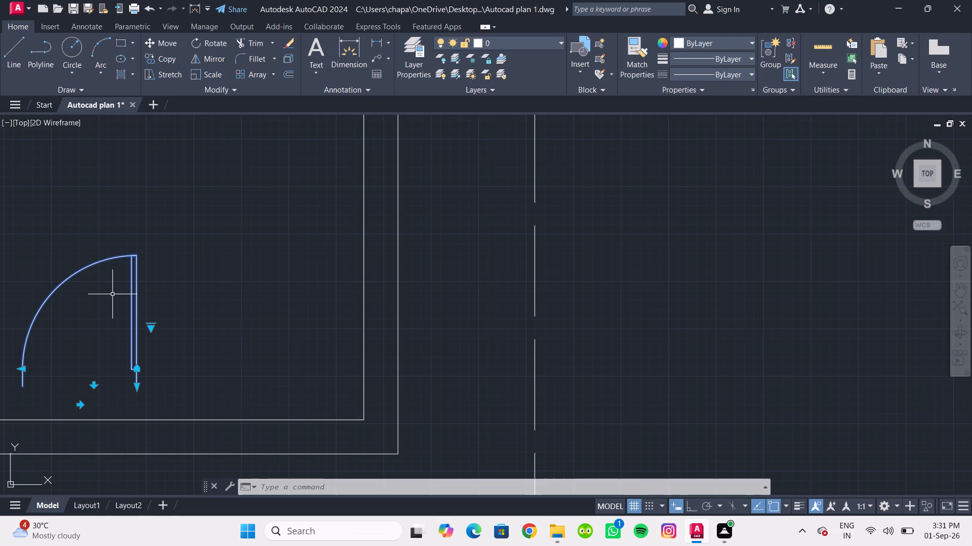
left_click(164, 40)
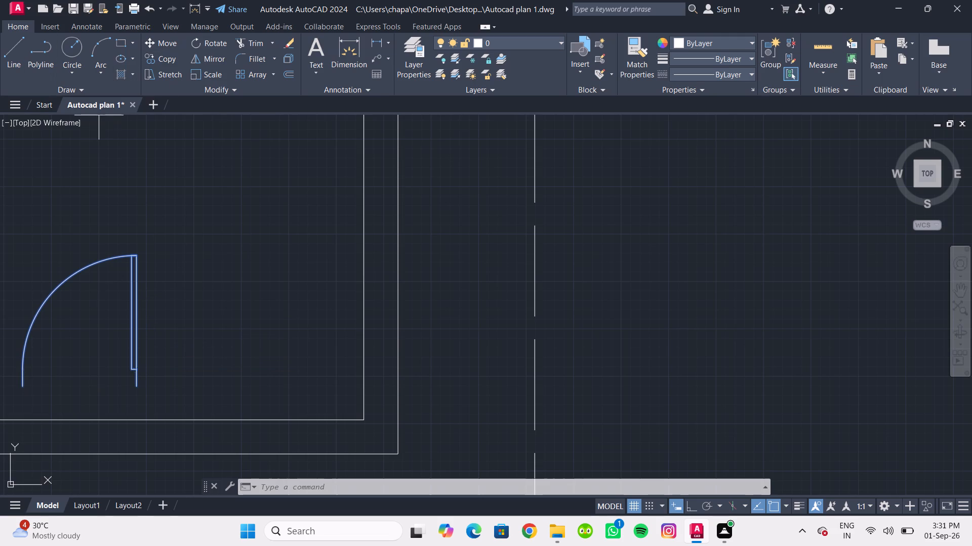
scroll(181, 350, "up", 1)
middle_click_drag(187, 369, 233, 260)
scroll(197, 290, "up", 1)
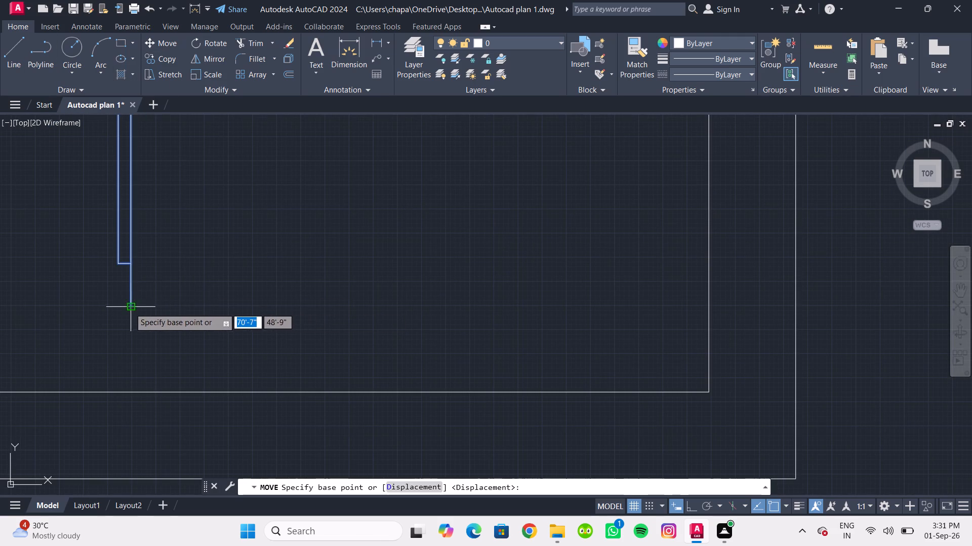
left_click(130, 308)
scroll(312, 370, "down", 2)
scroll(310, 370, "up", 1)
middle_click_drag(315, 388, 251, 278)
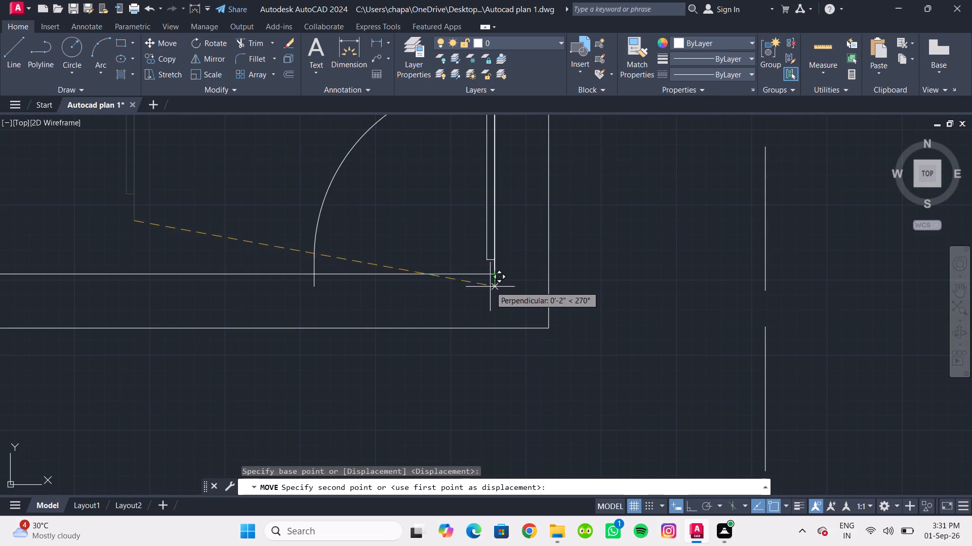
left_click(495, 327)
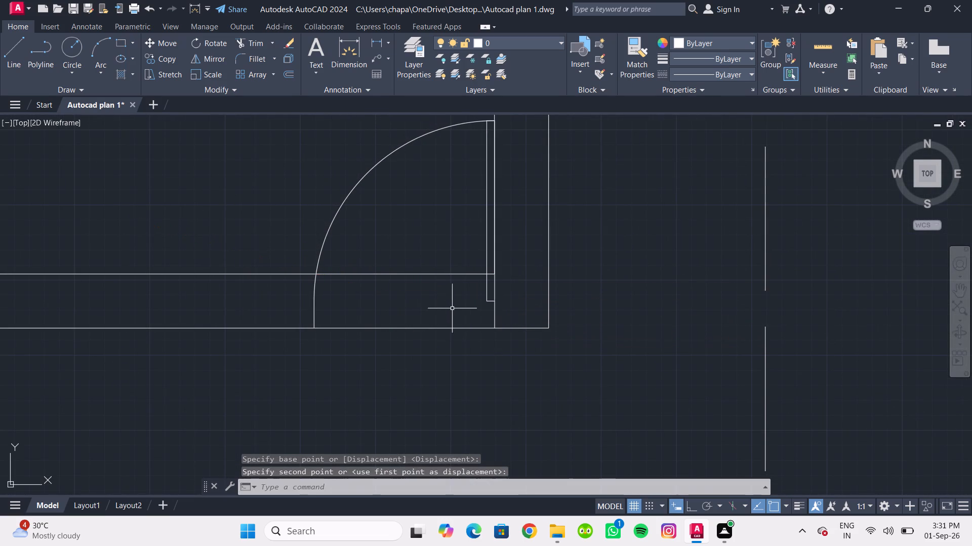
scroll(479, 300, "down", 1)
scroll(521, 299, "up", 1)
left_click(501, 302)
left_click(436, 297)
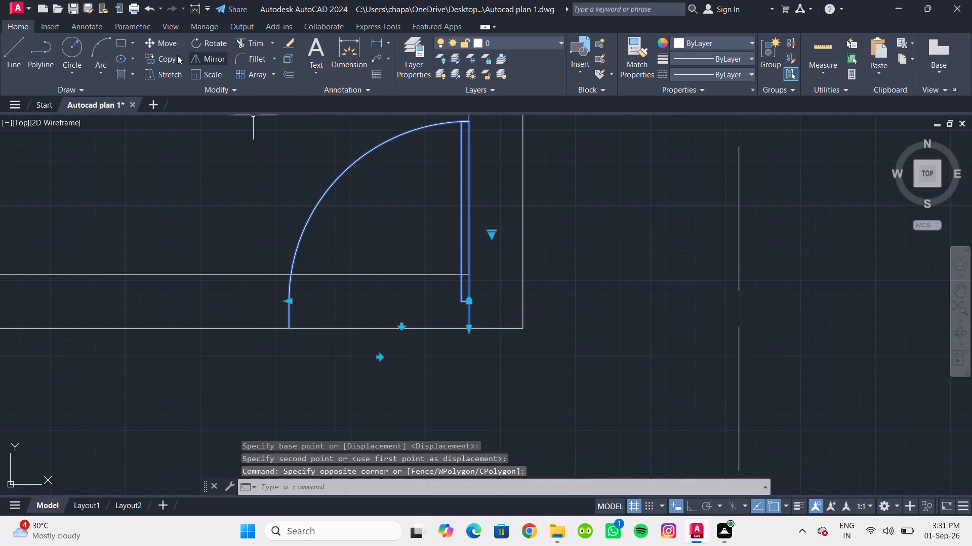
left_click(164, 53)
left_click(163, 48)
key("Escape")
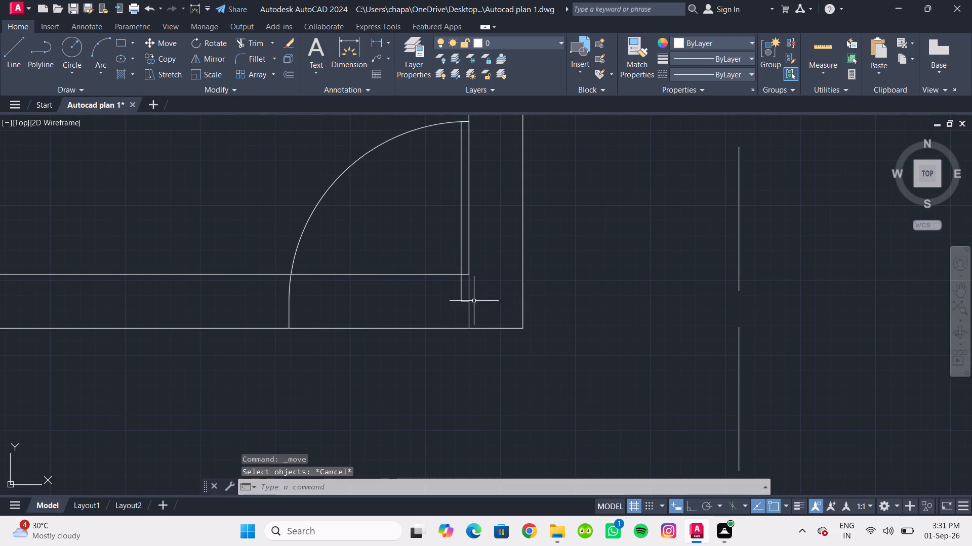
Move the mirrored hall door 8" left along the bottom wall with Ortho on, using its hinge-side endpoint as base point.
left_click_drag(482, 304, 476, 302)
left_click(451, 291)
left_click(173, 45)
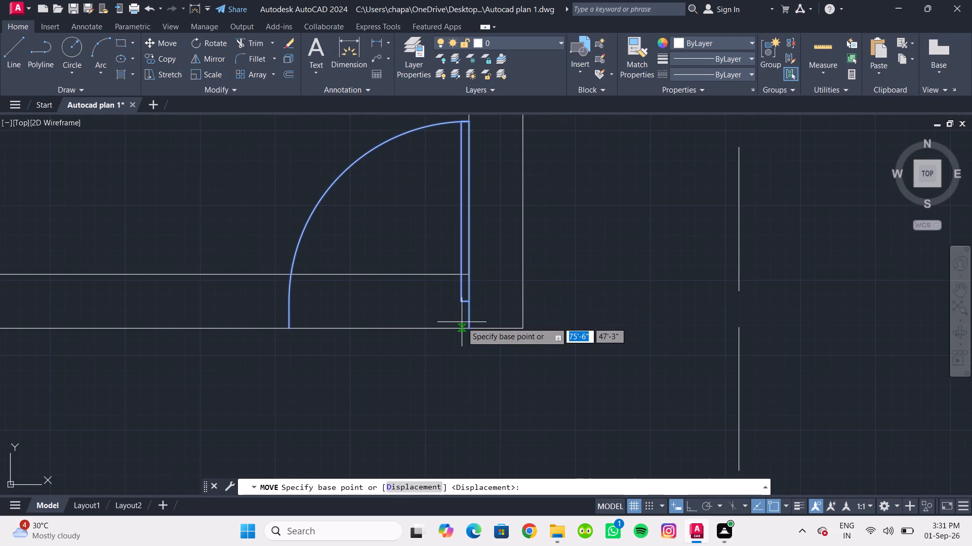
left_click(468, 327)
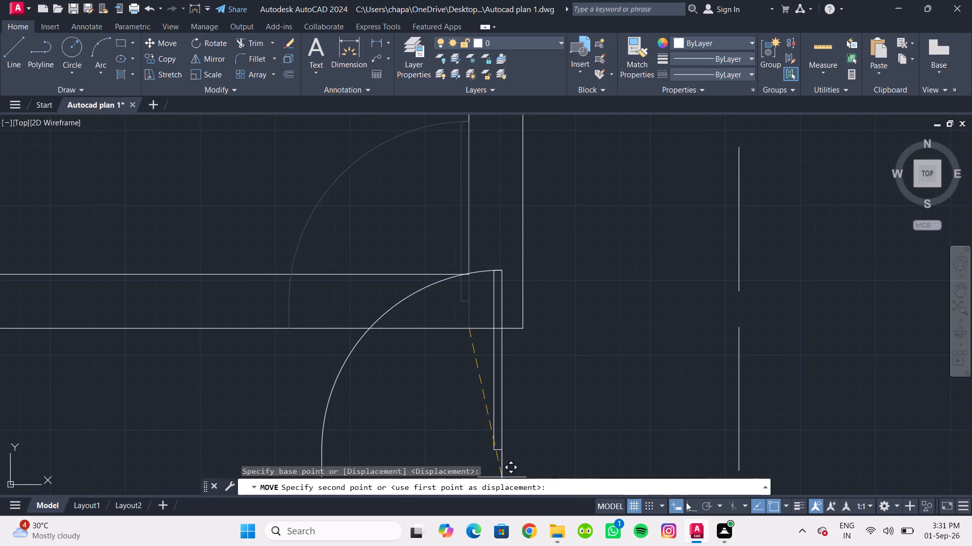
left_click(686, 503)
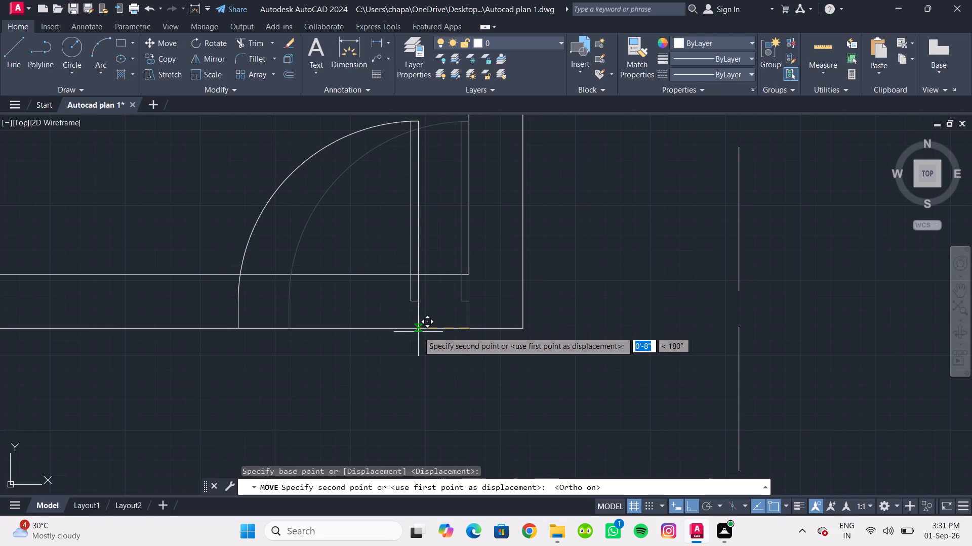
type("8\"")
key("Return")
key("Escape")
scroll(449, 348, "down", 1)
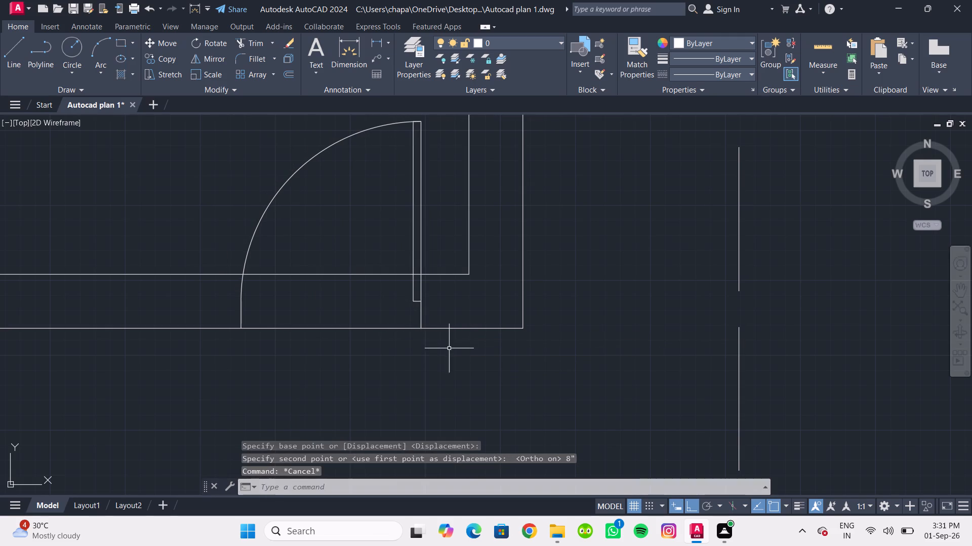
Trim both lines of the hall's bottom wall between the door's jambs to open the doorway.
middle_click_drag(453, 352, 428, 335)
type("TR")
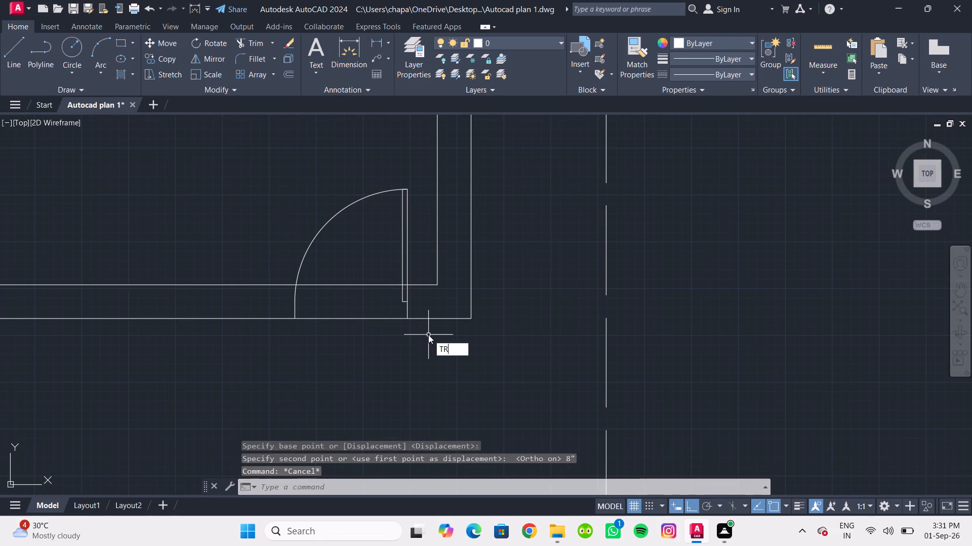
key("Return")
left_click_drag(373, 329, 356, 269)
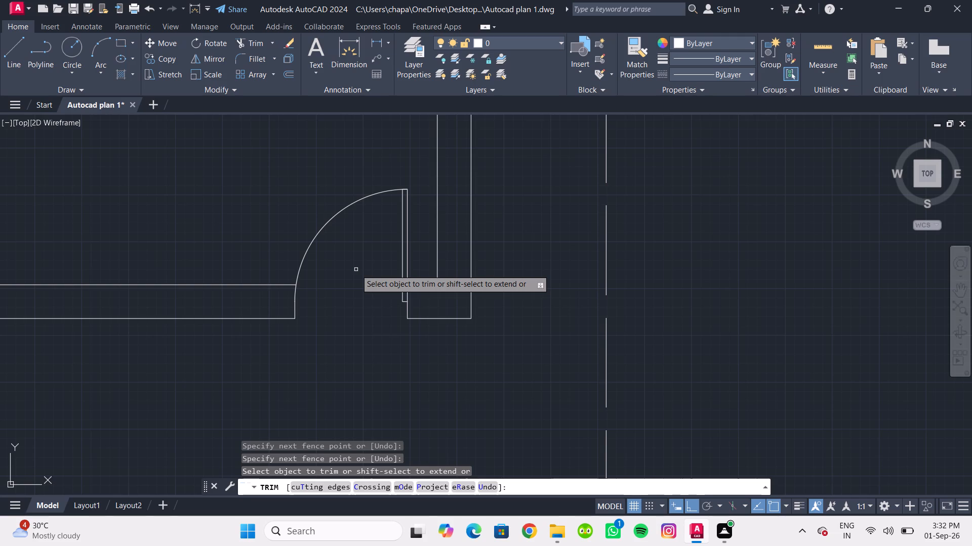
scroll(392, 316, "down", 3)
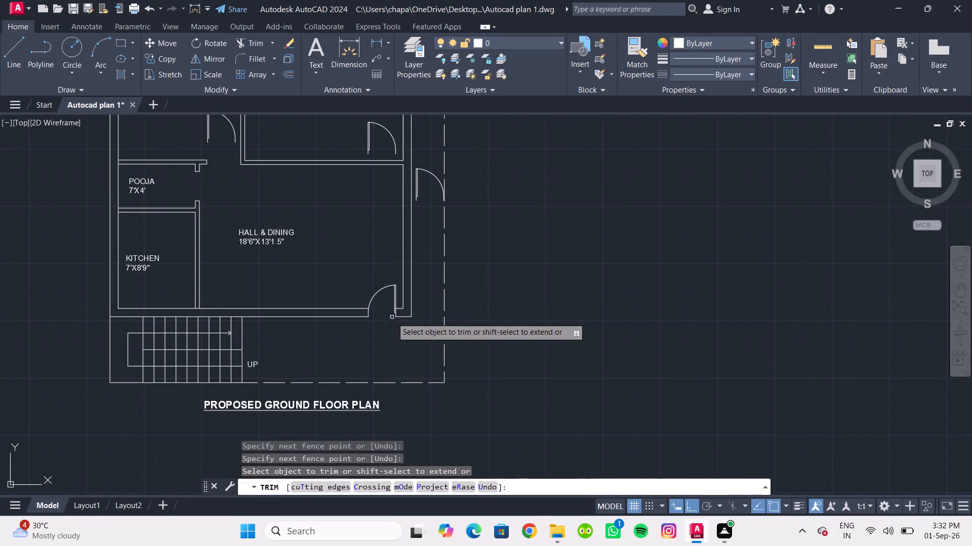
middle_click_drag(392, 324, 414, 354)
scroll(414, 360, "down", 1)
middle_click_drag(418, 362, 429, 387)
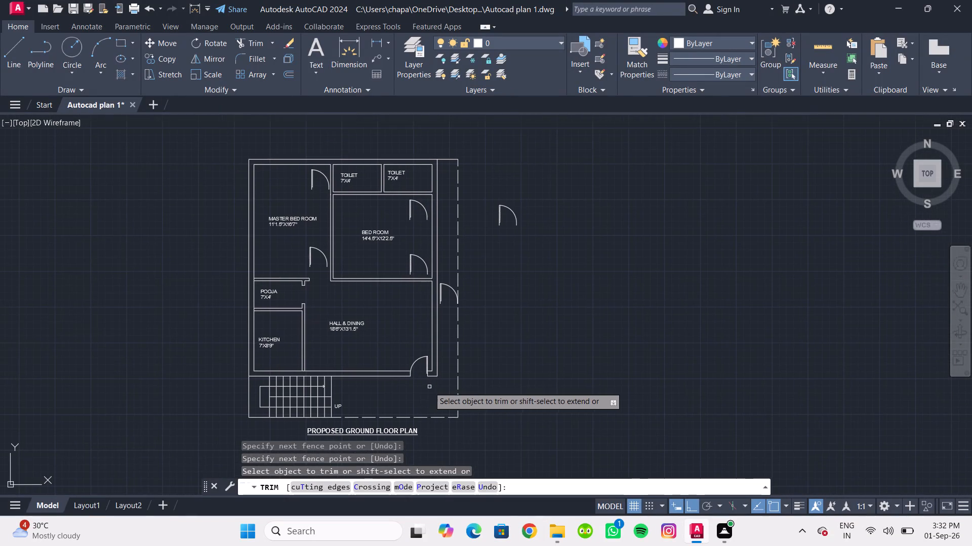
scroll(426, 386, "up", 1)
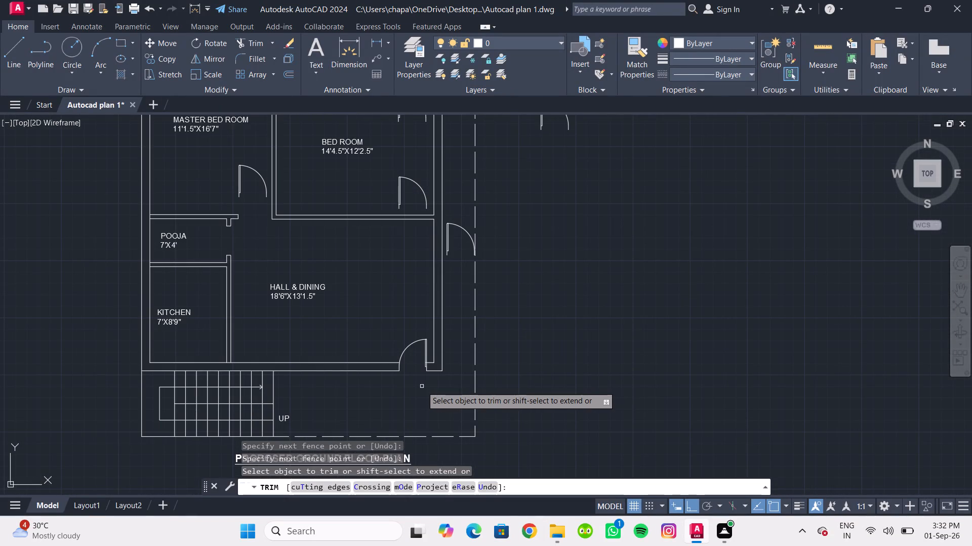
scroll(315, 352, "down", 1)
middle_click_drag(315, 352, 330, 382)
scroll(422, 329, "up", 1)
middle_click_drag(422, 329, 428, 364)
scroll(422, 329, "up", 1)
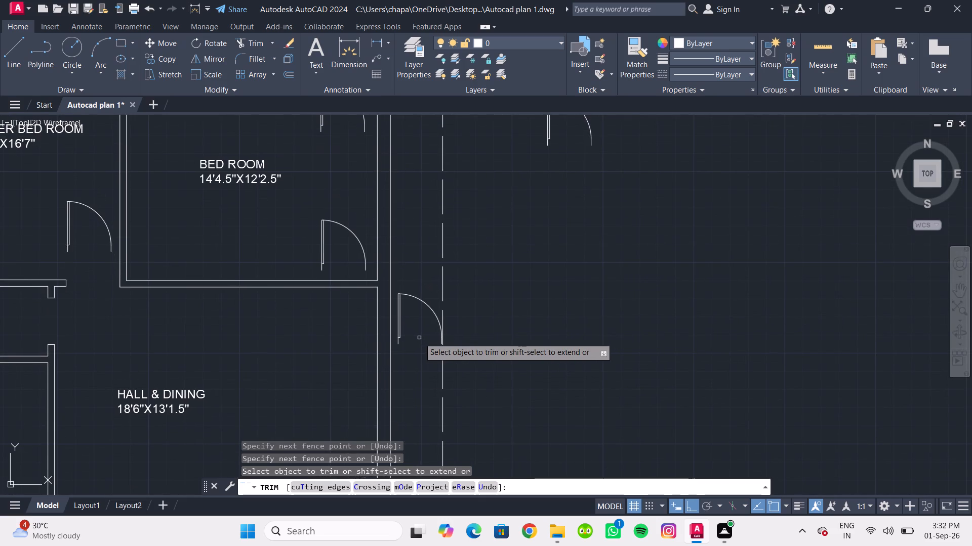
key("Escape")
Rotate the door in the strip outside the right wall by 90° about its lower hinge-side endpoint.
left_click(418, 334)
left_click(400, 320)
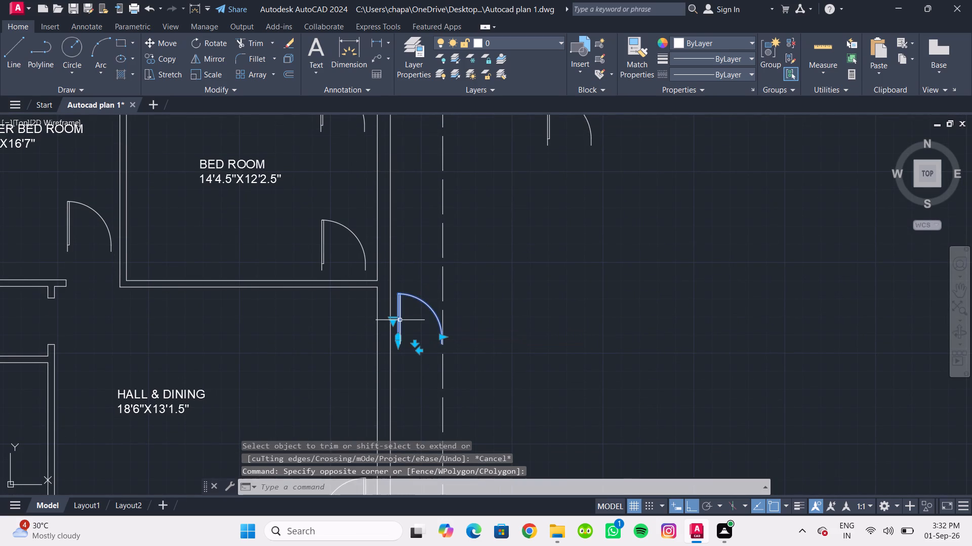
scroll(400, 320, "up", 1)
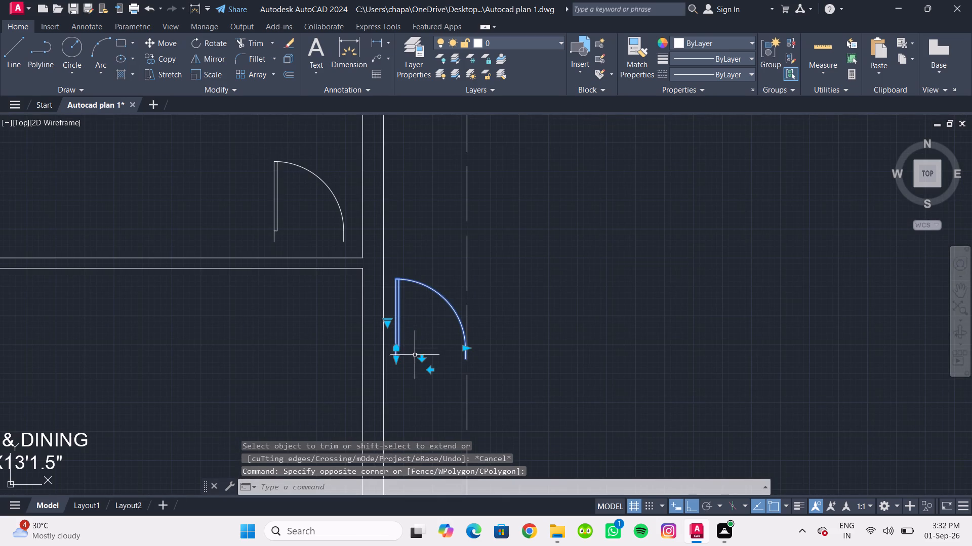
left_click(212, 49)
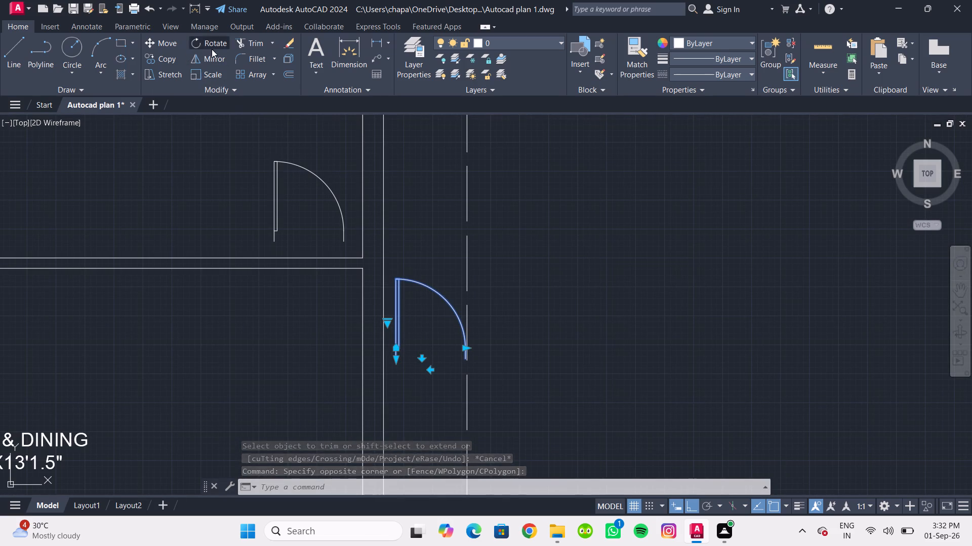
left_click(399, 360)
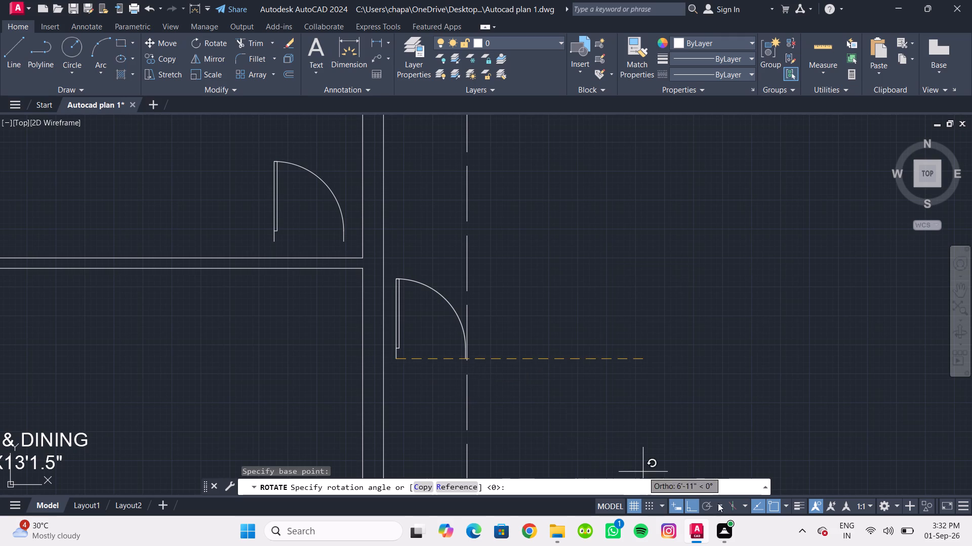
left_click(425, 298)
Mirror the rotated door about the horizontal line along its leaf, erasing the source object.
scroll(400, 369, "up", 2)
left_click(400, 366)
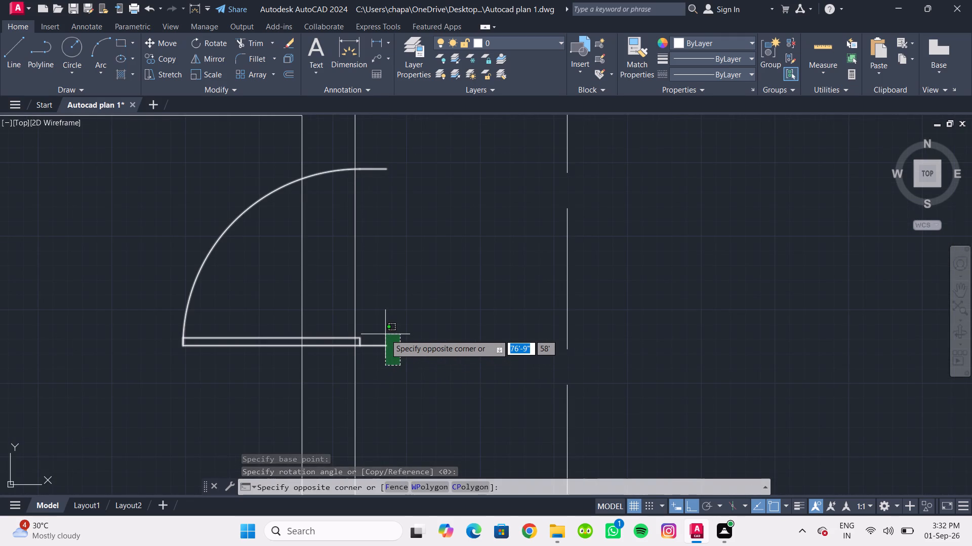
left_click(385, 334)
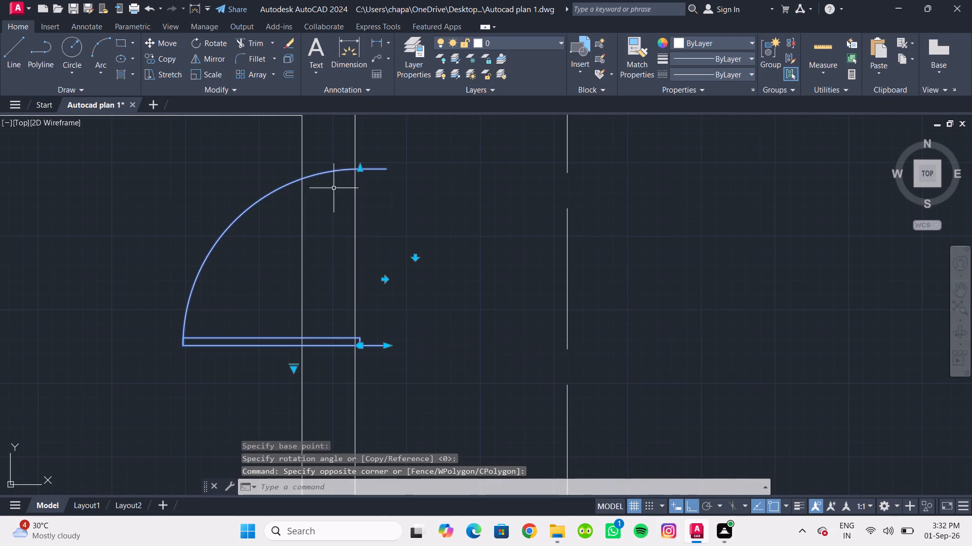
left_click(215, 58)
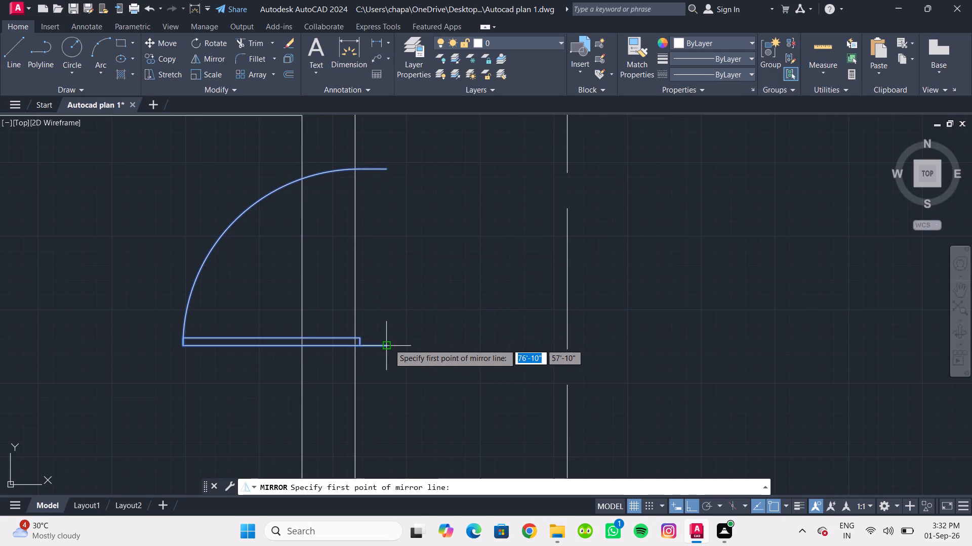
left_click(389, 344)
left_click(189, 346)
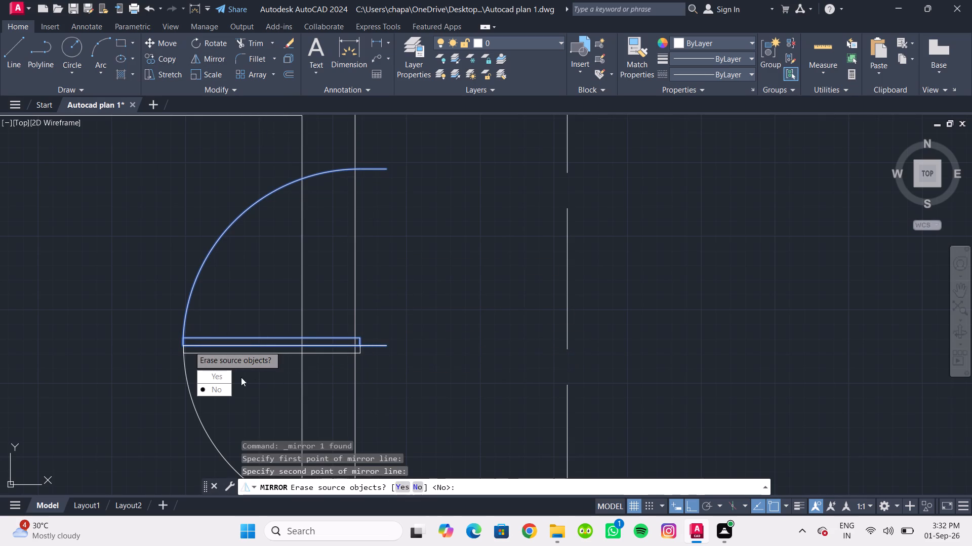
left_click_drag(226, 374, 189, 346)
Move the door by its hinge-side endpoint onto the right wall's outer line, level with the hall's top wall line, with Ortho off.
scroll(238, 334, "down", 2)
middle_click_drag(238, 334, 231, 310)
left_click(225, 325)
left_click_drag(195, 286, 194, 281)
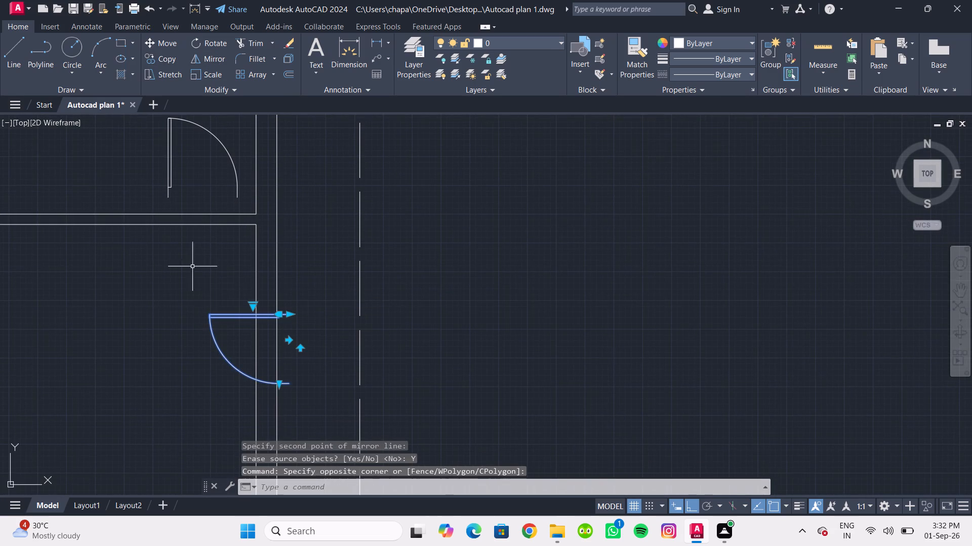
left_click(159, 40)
scroll(317, 313, "up", 1)
middle_click_drag(298, 326, 321, 339)
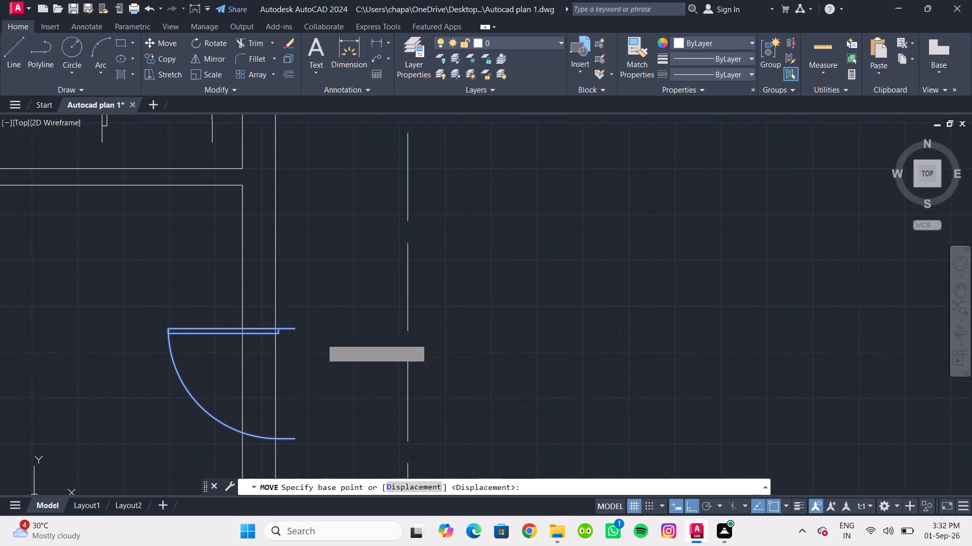
left_click(295, 326)
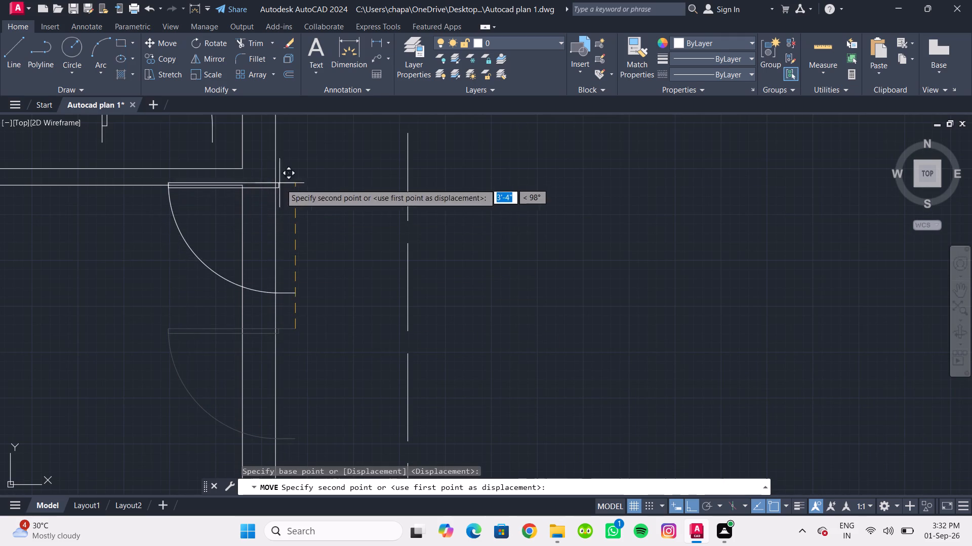
left_click(688, 506)
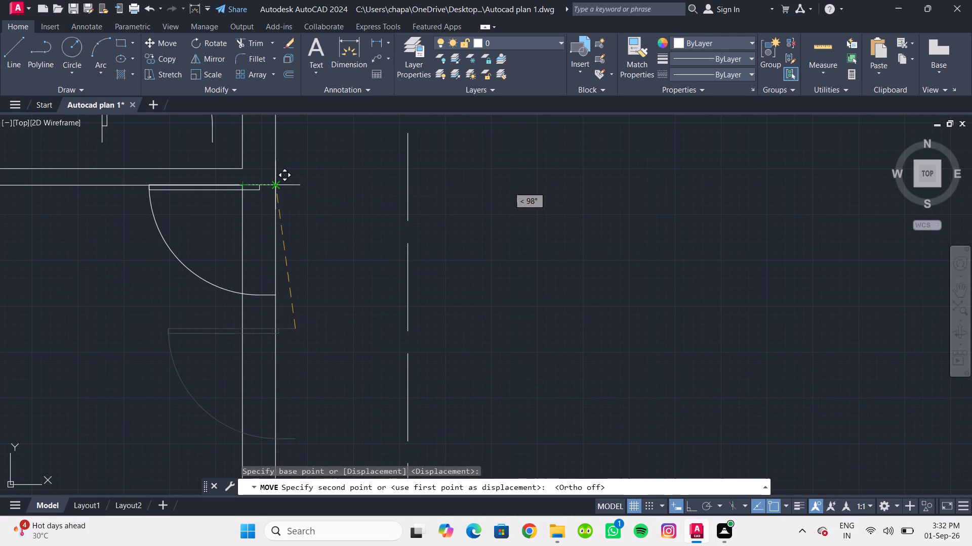
left_click(276, 187)
key("Escape")
Move the right-wall door 8" down along the wall's outer line with Ortho on.
left_click_drag(204, 226, 187, 225)
left_click(127, 217)
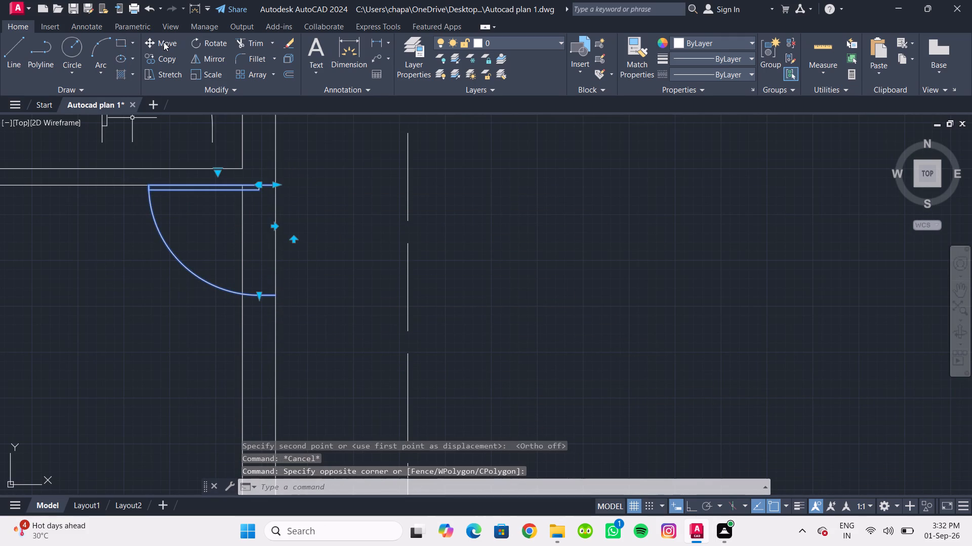
left_click(164, 42)
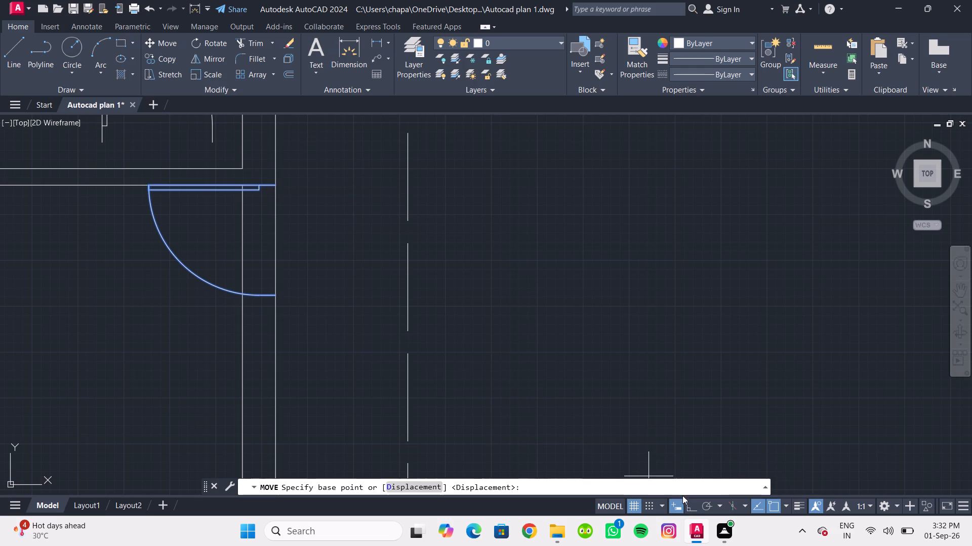
left_click(689, 503)
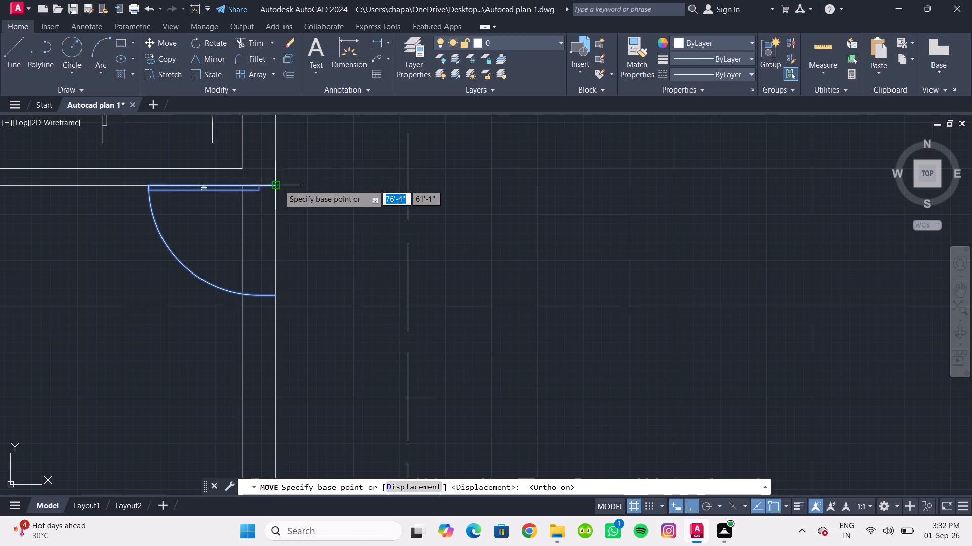
left_click(278, 185)
type("8\"")
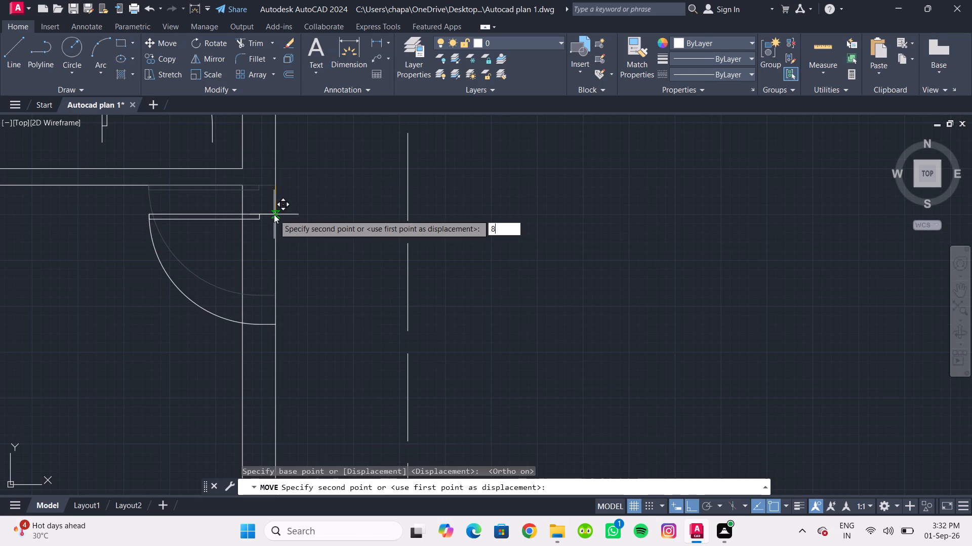
key("Return")
key("Escape")
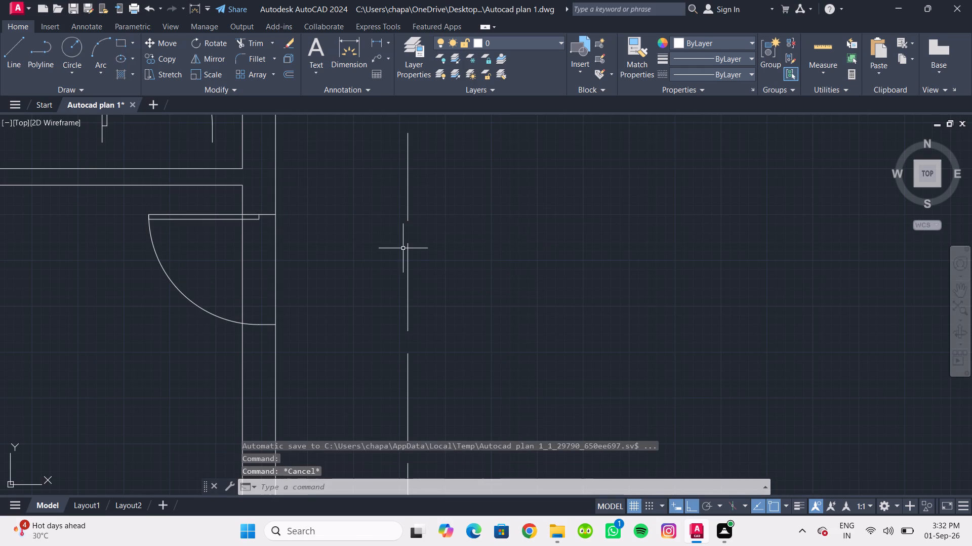
Trim both lines of the hall's right wall between the door's jambs to open the doorway.
type("TR")
key("Return")
left_click_drag(313, 254, 232, 249)
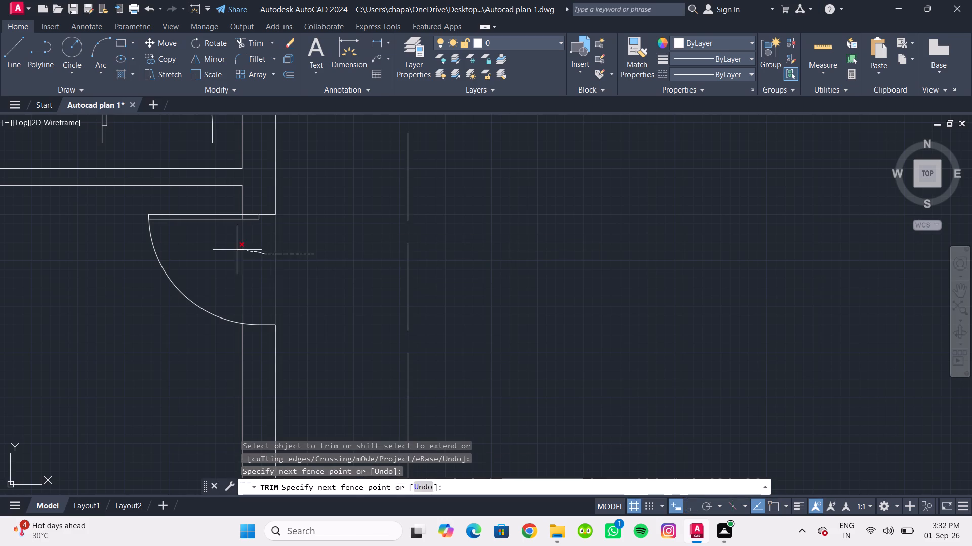
left_click_drag(232, 249, 226, 246)
scroll(279, 263, "down", 2)
key("Escape")
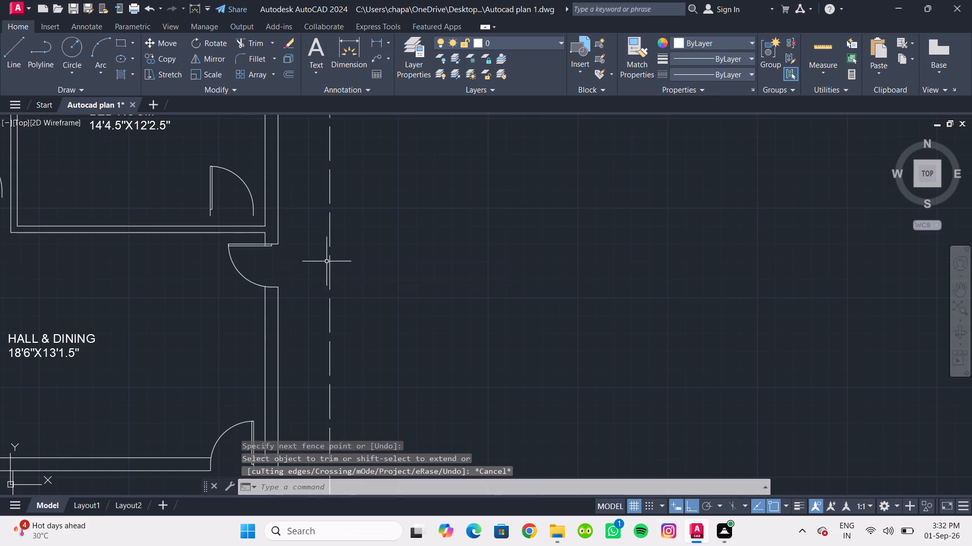
key("Escape")
Mirror the door in the bed room's lower-right corner about a vertical line on its hinge side, erasing the source object.
scroll(339, 270, "down", 1)
middle_click_drag(338, 269, 370, 287)
middle_click_drag(330, 312, 363, 333)
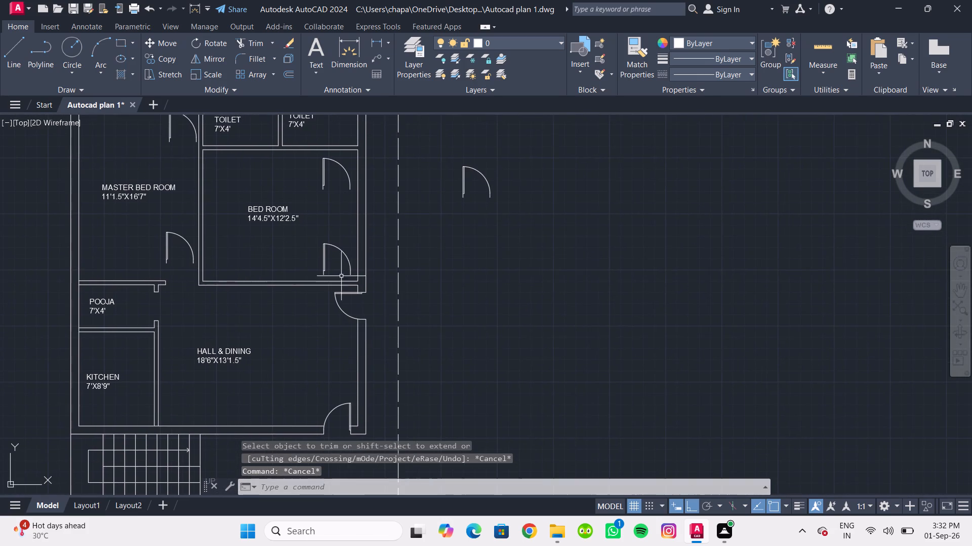
scroll(322, 251, "up", 2)
left_click(329, 262)
left_click(303, 246)
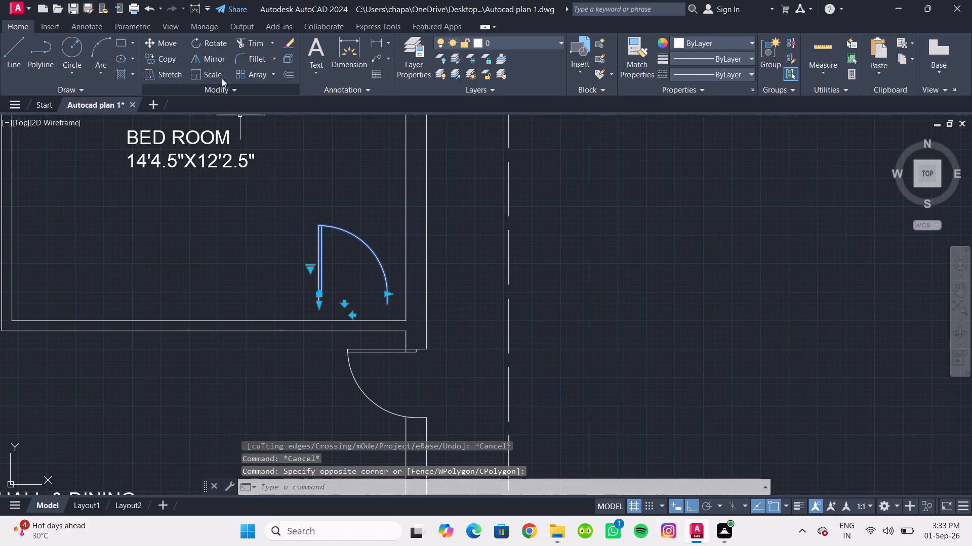
left_click(212, 59)
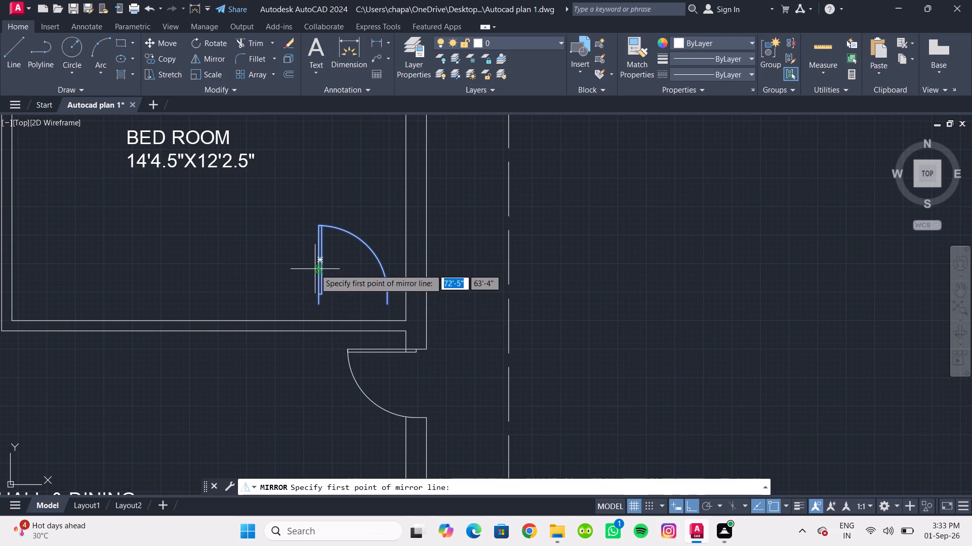
left_click(316, 306)
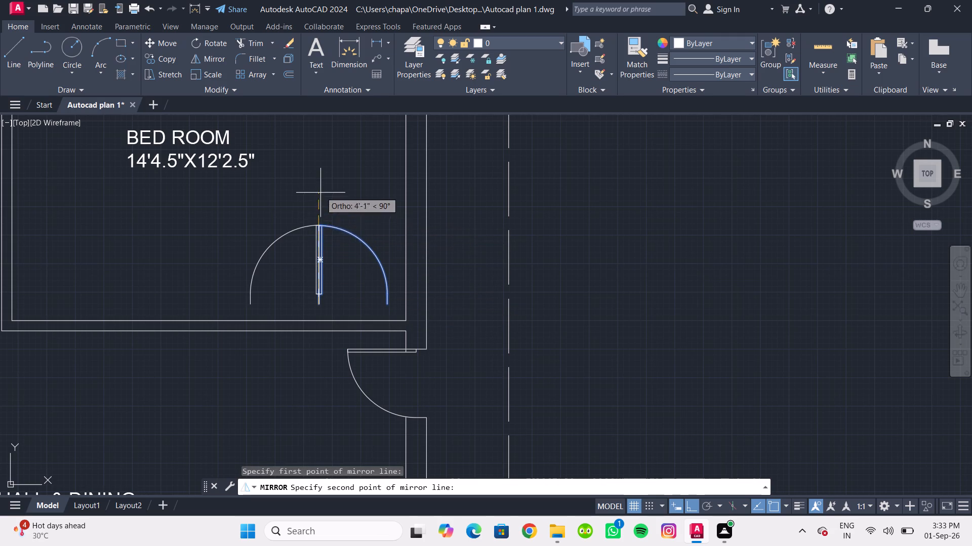
left_click(320, 192)
left_click_drag(339, 217, 320, 192)
Move the mirrored door by its hinge-side lower endpoint to where the bed room's bottom wall's outer line meets the right wall's inner line.
left_click(334, 249)
left_click(277, 230)
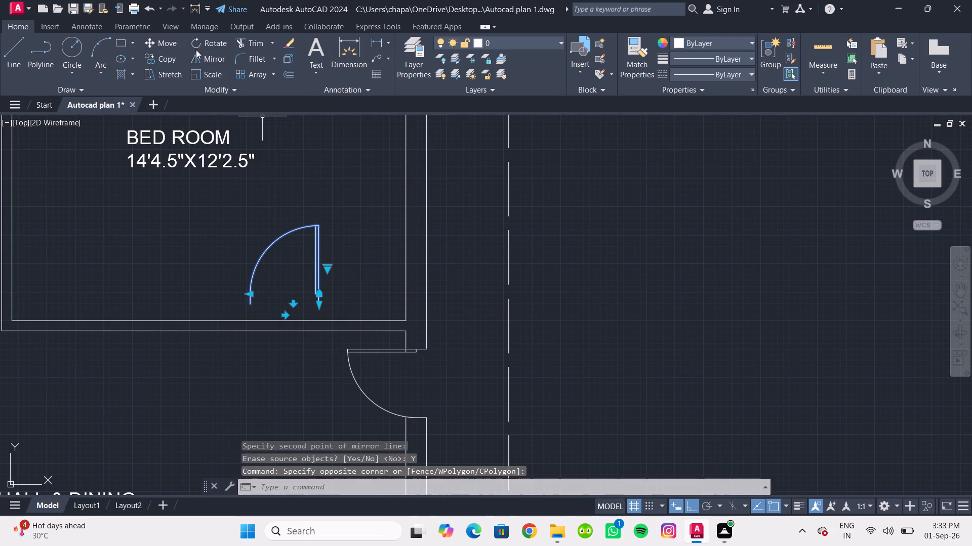
left_click(170, 42)
left_click(322, 304)
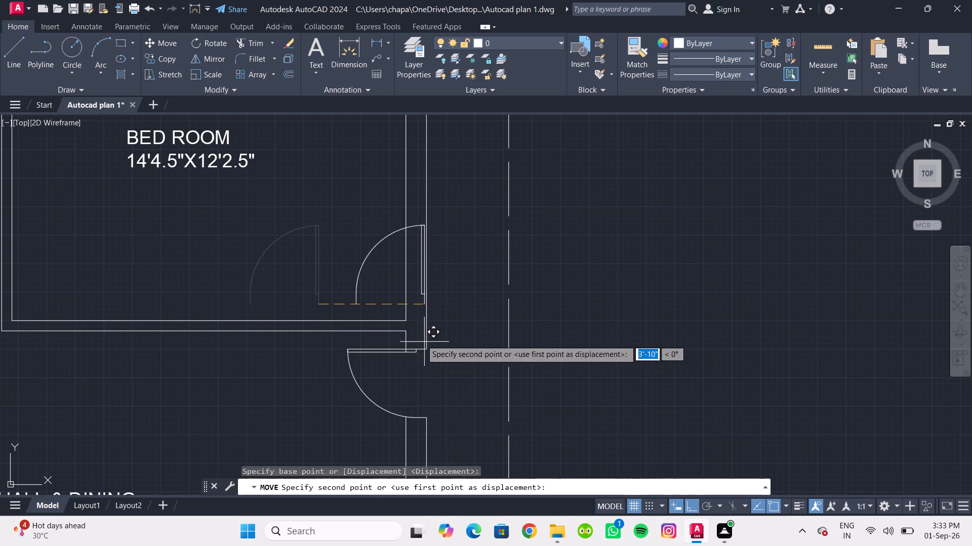
left_click(404, 331)
Move the bed room's lower-right door 8" left along the bottom wall with Ortho on.
left_click(366, 281)
left_click_drag(337, 251, 333, 246)
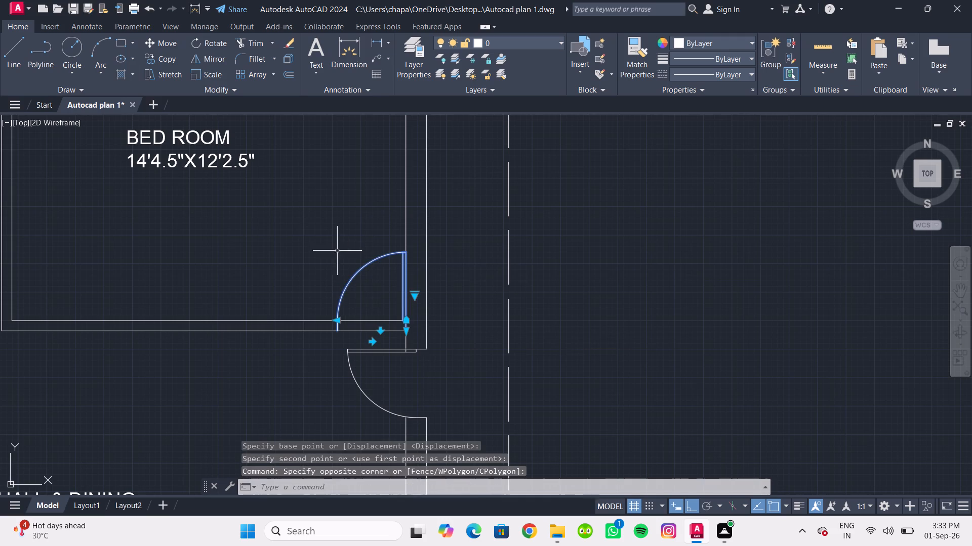
left_click_drag(333, 246, 328, 239)
left_click(169, 42)
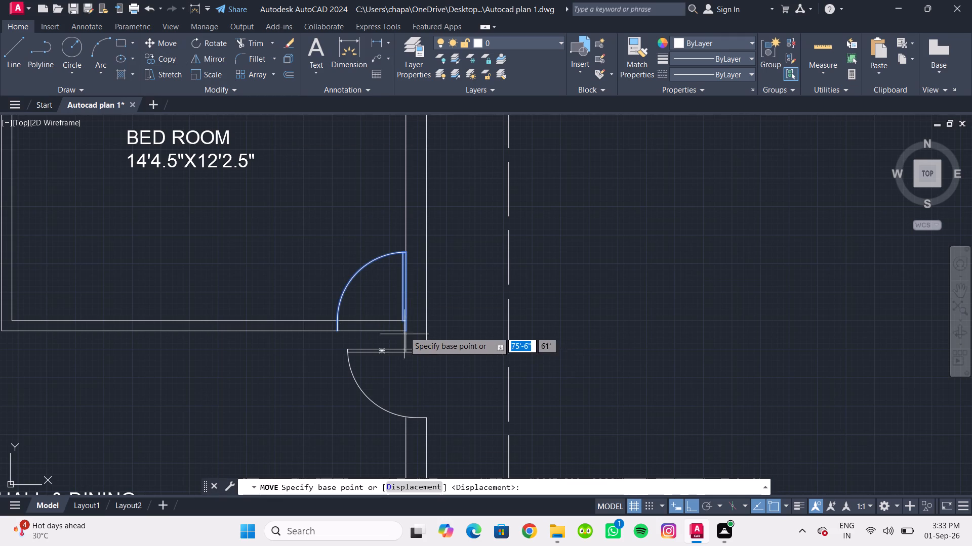
left_click(406, 327)
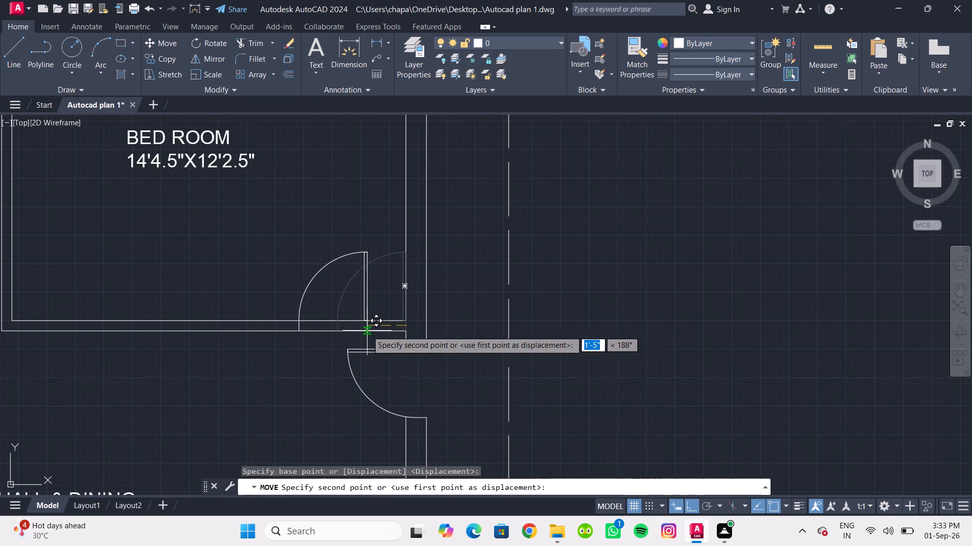
scroll(367, 331, "up", 4)
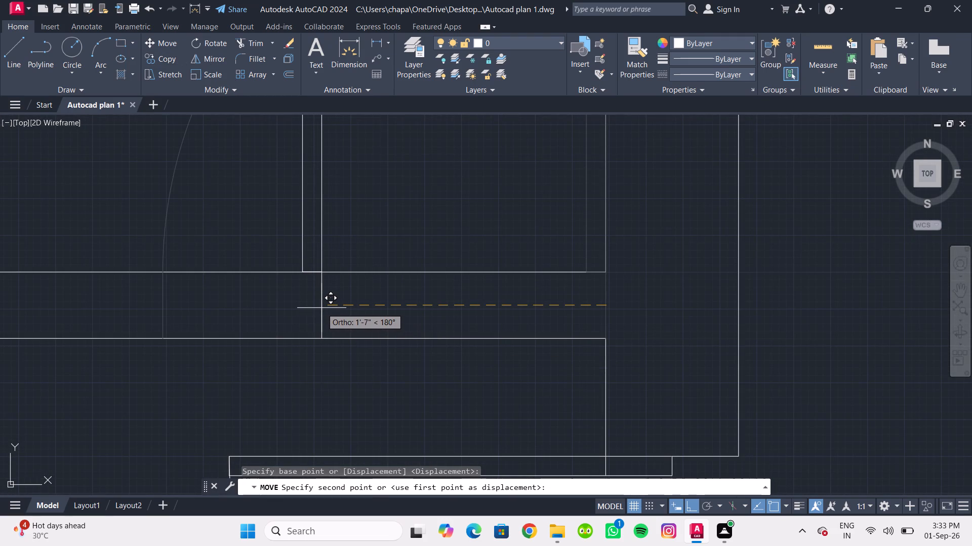
type("8\"")
key("Return")
key("Escape")
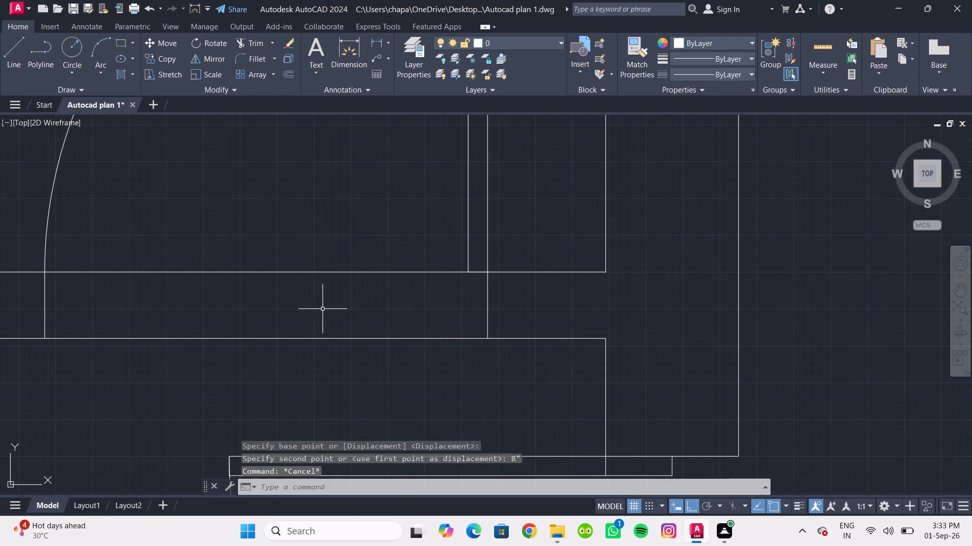
Trim both lines of the bed room's bottom wall between the door's jambs to open the doorway.
type("TR")
key("Return")
left_click_drag(335, 386, 303, 273)
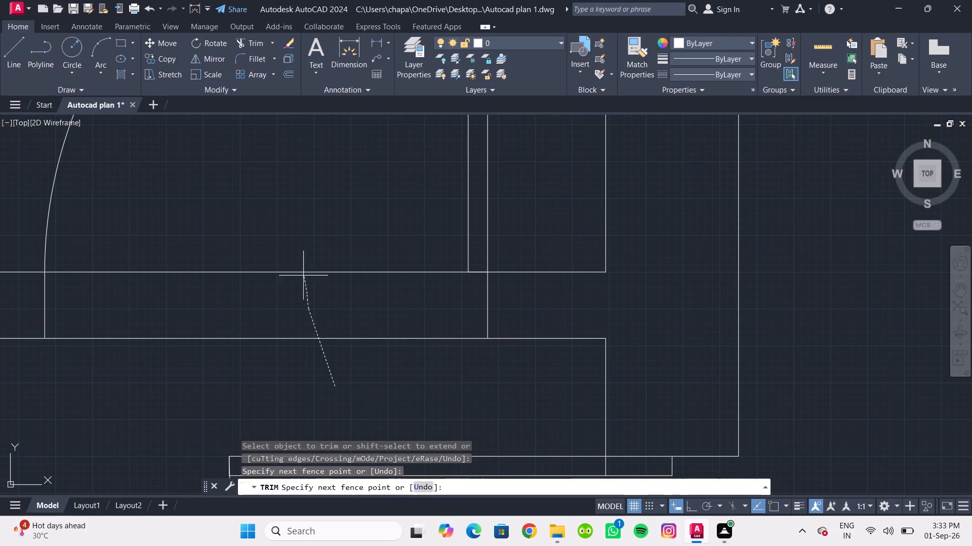
left_click_drag(303, 273, 287, 234)
scroll(311, 258, "down", 4)
middle_click_drag(312, 258, 348, 300)
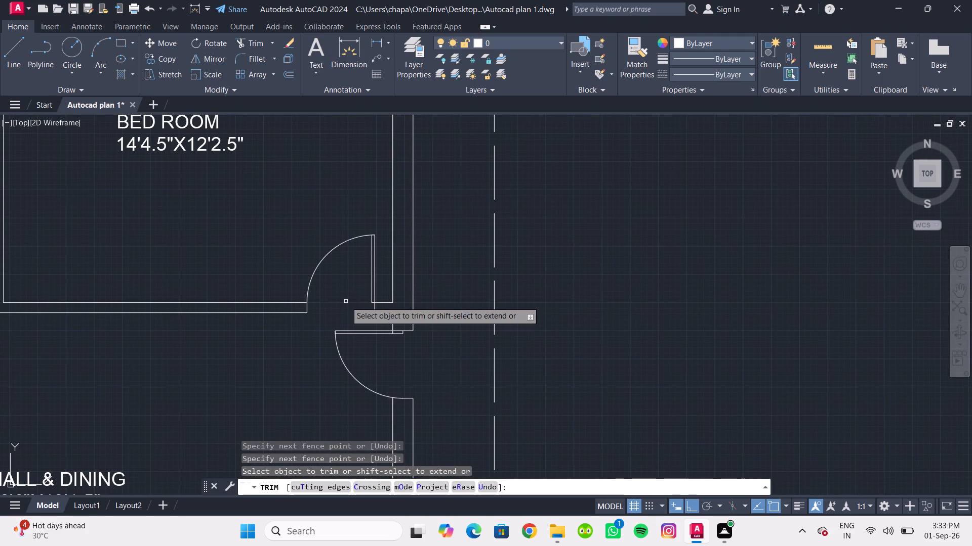
key("Escape")
scroll(345, 302, "down", 2)
middle_click_drag(345, 302, 424, 349)
middle_click_drag(317, 319, 397, 296)
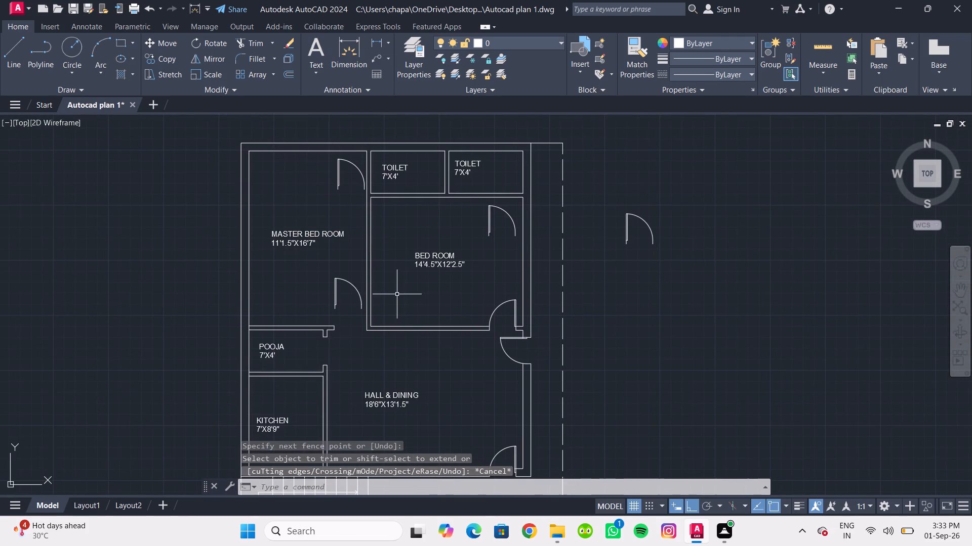
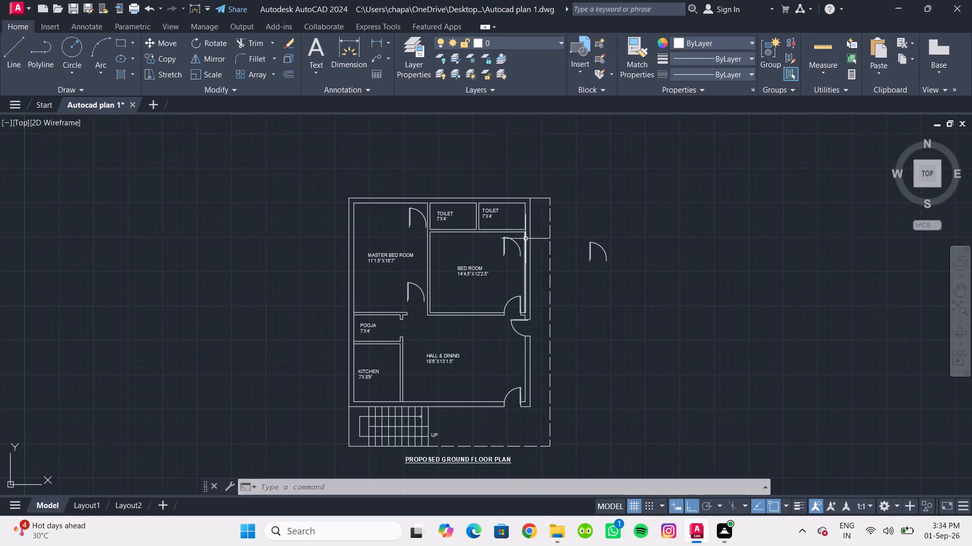
Mirror the door in the bed room's upper-right area about a vertical line on its hinge side, erasing the source object.
scroll(523, 241, "up", 2)
middle_click_drag(501, 257, 526, 301)
scroll(515, 307, "up", 1)
left_click_drag(495, 324, 482, 318)
left_click(440, 289)
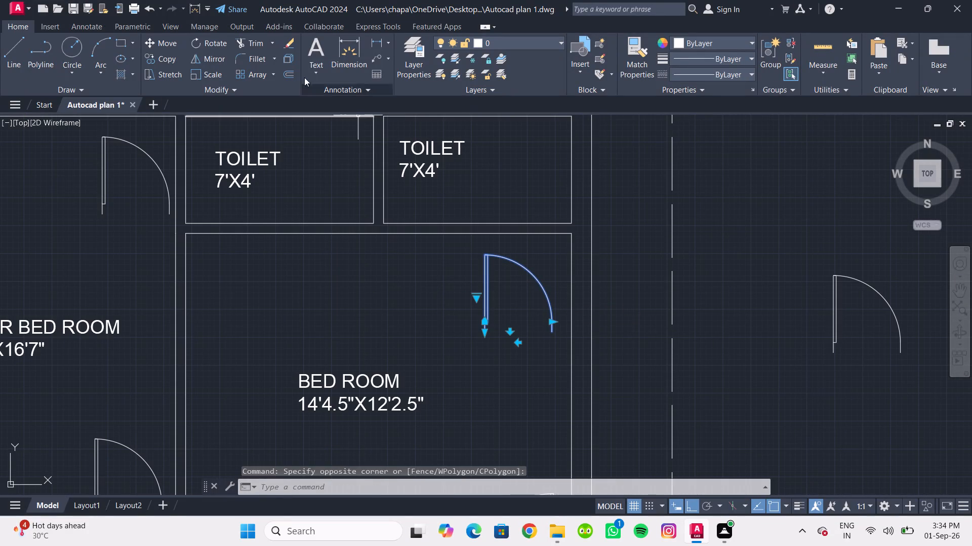
left_click(197, 60)
scroll(486, 338, "up", 1)
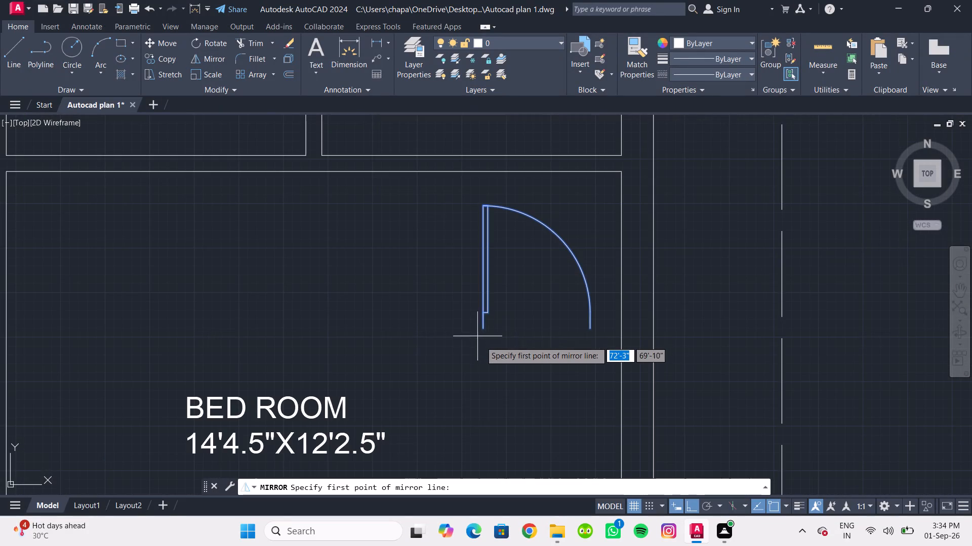
left_click(482, 329)
left_click(484, 208)
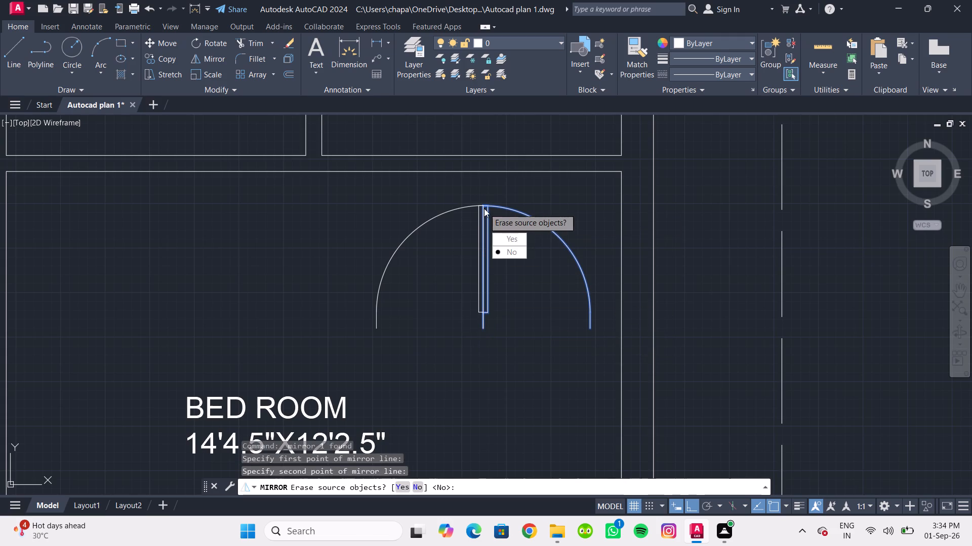
left_click_drag(509, 242, 484, 208)
Move the mirrored door by its hinge-side lower endpoint to the bed room's upper-right inner corner.
left_click(510, 307)
left_click(465, 247)
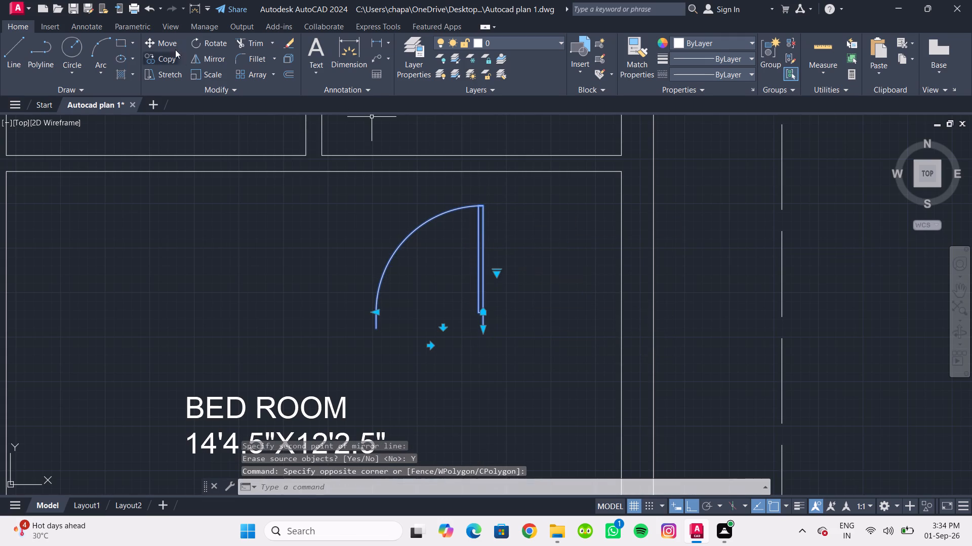
left_click(168, 42)
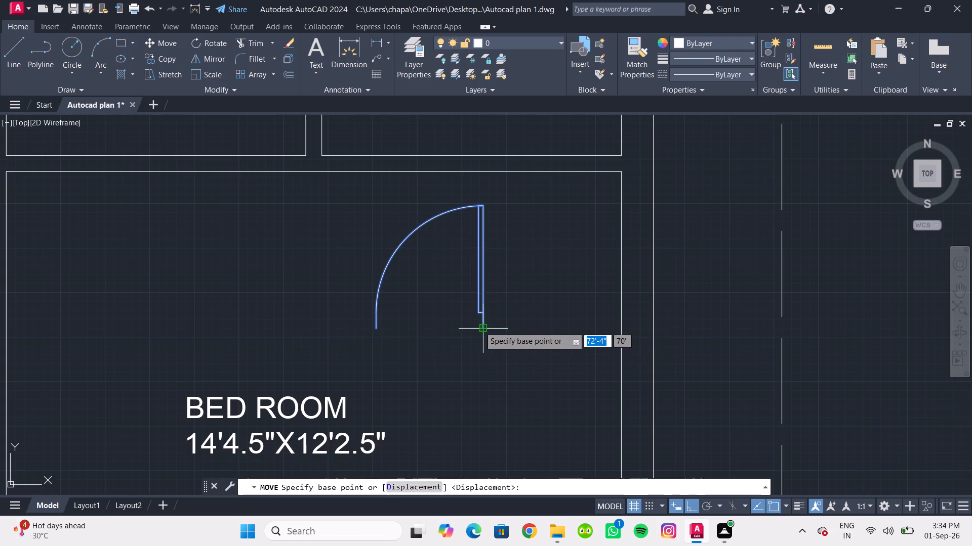
left_click_drag(479, 327, 481, 322)
left_click(620, 173)
Move the right toilet's door 8" left along the wall between the toilet and the bed room.
middle_click_drag(587, 205, 587, 209)
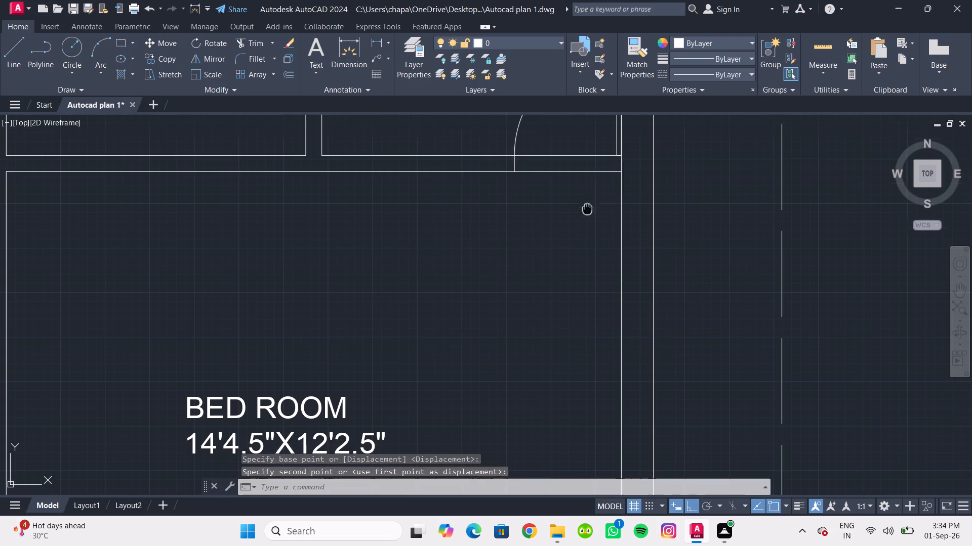
middle_click_drag(587, 209, 563, 303)
left_click_drag(550, 224, 536, 215)
left_click_drag(488, 183, 478, 176)
left_click(160, 41)
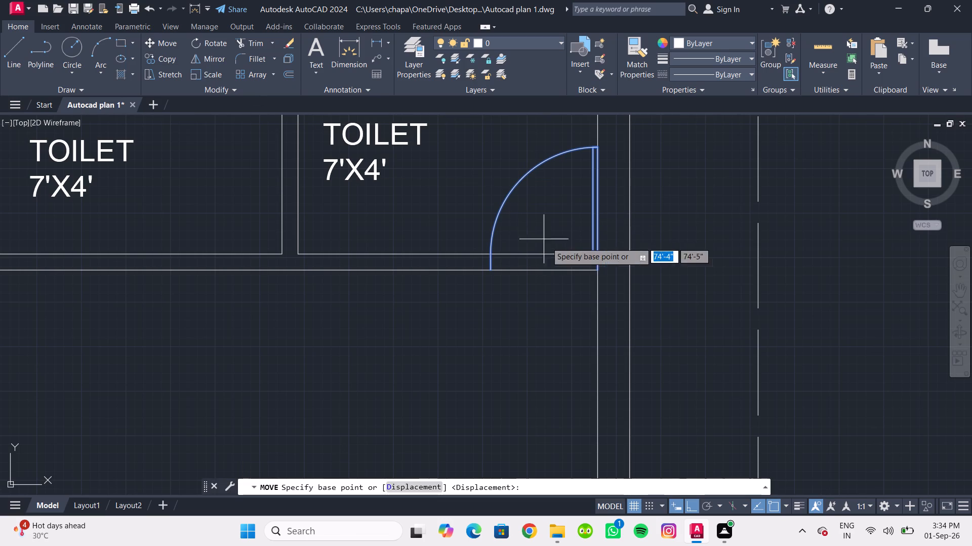
left_click(600, 268)
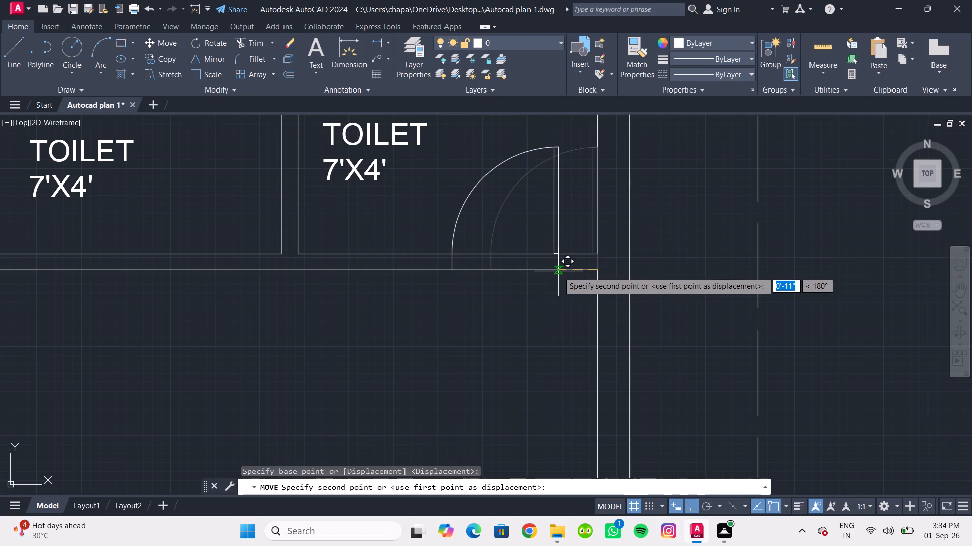
type("8\"")
key("Return")
key("Escape")
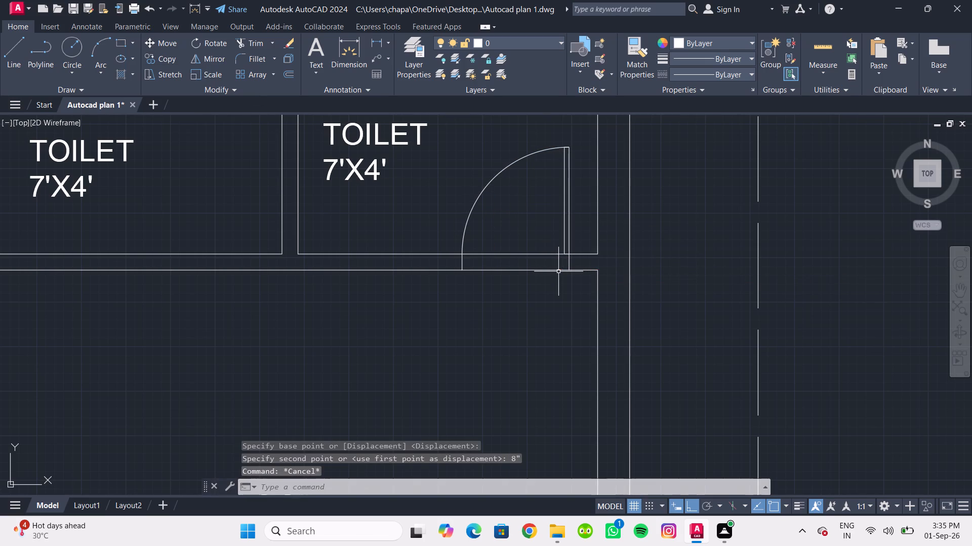
Trim both lines of the wall between the right toilet and the bed room across the door opening.
type("TR")
key("Return")
left_click_drag(514, 298, 499, 240)
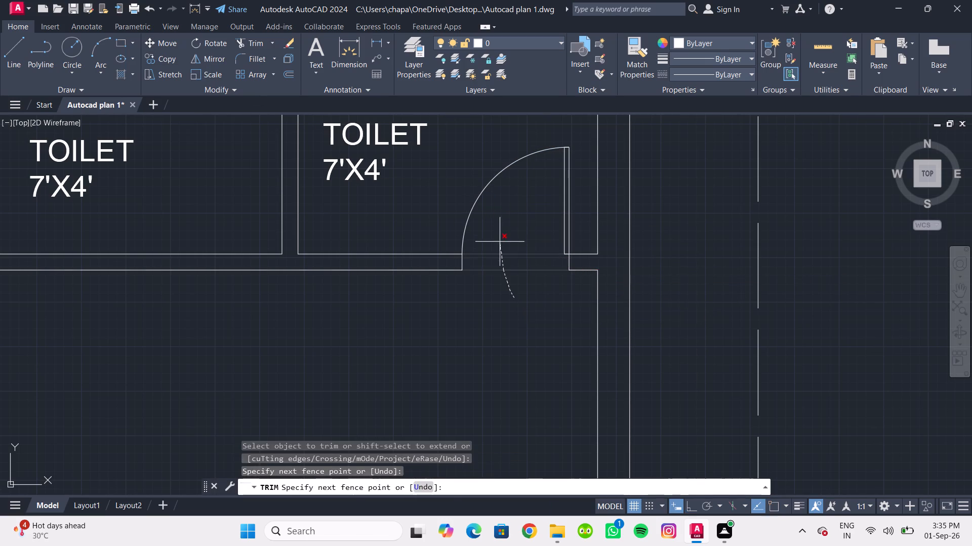
left_click_drag(499, 240, 499, 239)
scroll(514, 260, "down", 2)
middle_click_drag(514, 260, 594, 312)
key("Escape")
Rotate the master bed room's upper door 90° counterclockwise about its hinge-side lower endpoint.
scroll(350, 293, "up", 1)
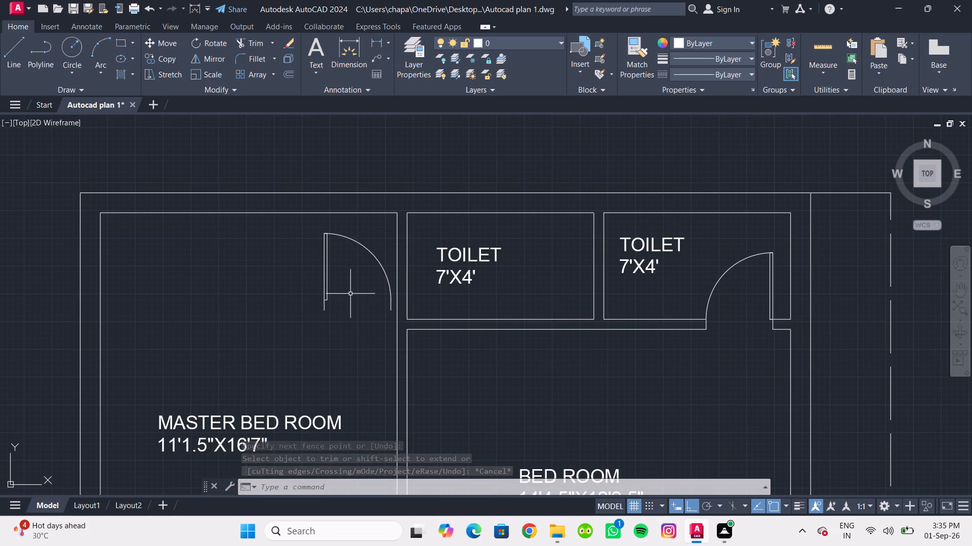
left_click(350, 294)
left_click(301, 274)
left_click(207, 41)
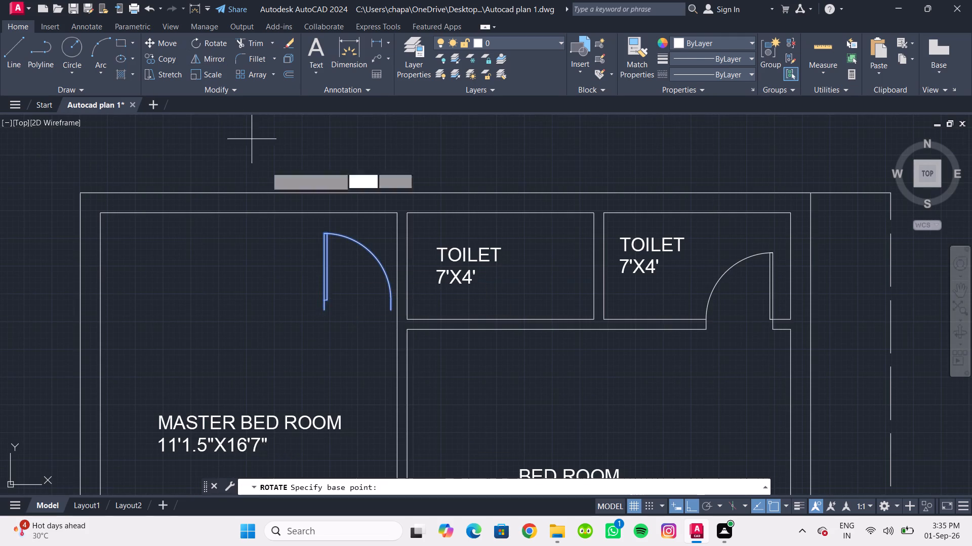
left_click_drag(322, 308, 328, 308)
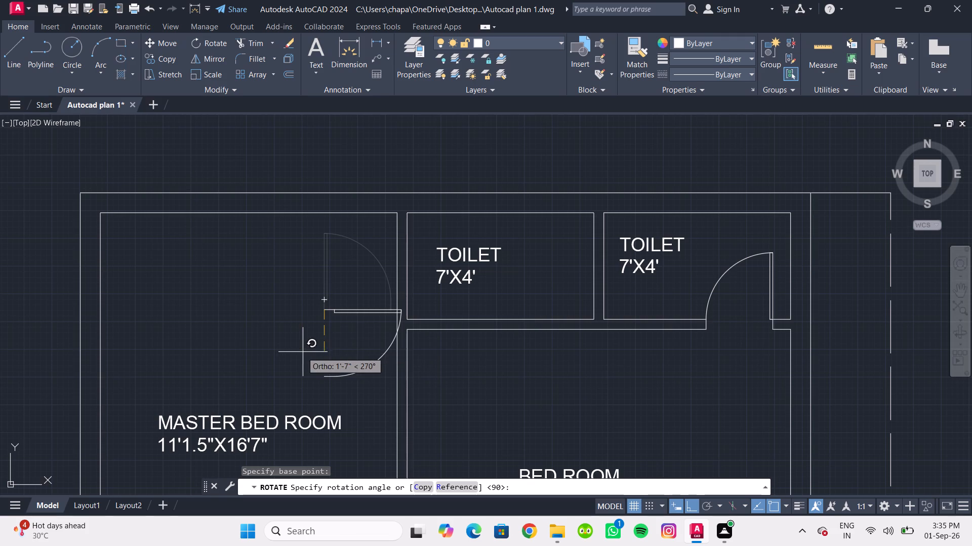
left_click(311, 178)
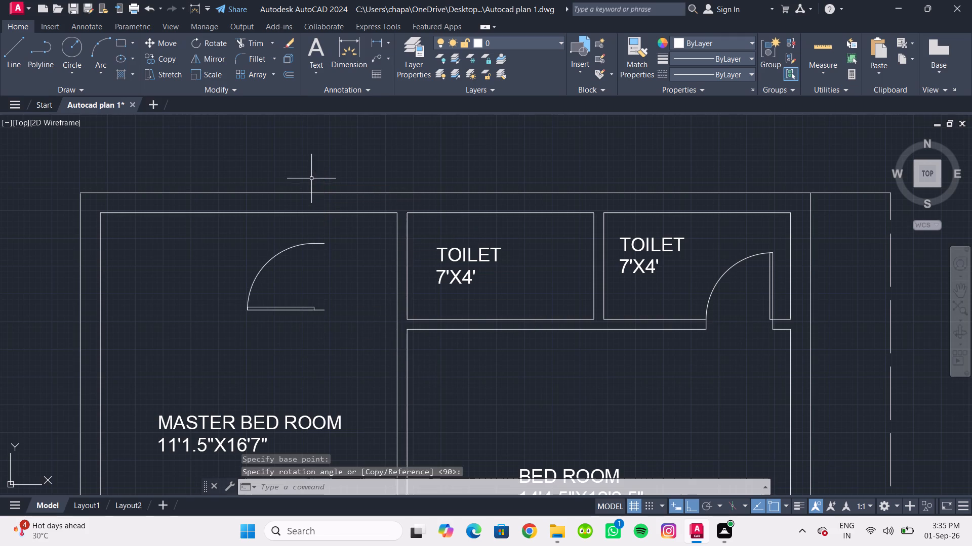
Mirror the rotated door about a vertical line just to its right, erasing the source object.
left_click_drag(345, 320, 334, 314)
left_click_drag(300, 297, 295, 291)
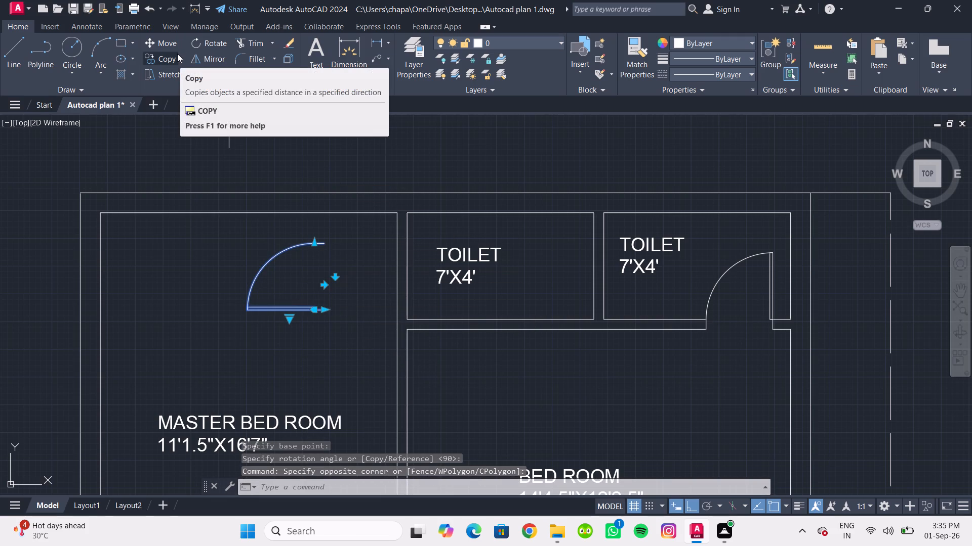
left_click(202, 60)
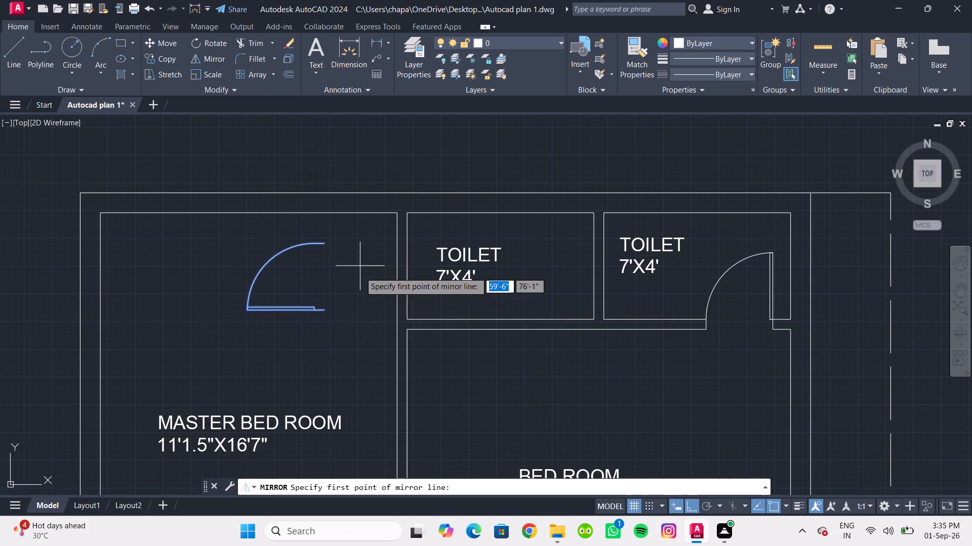
left_click_drag(350, 345, 343, 333)
left_click(342, 231)
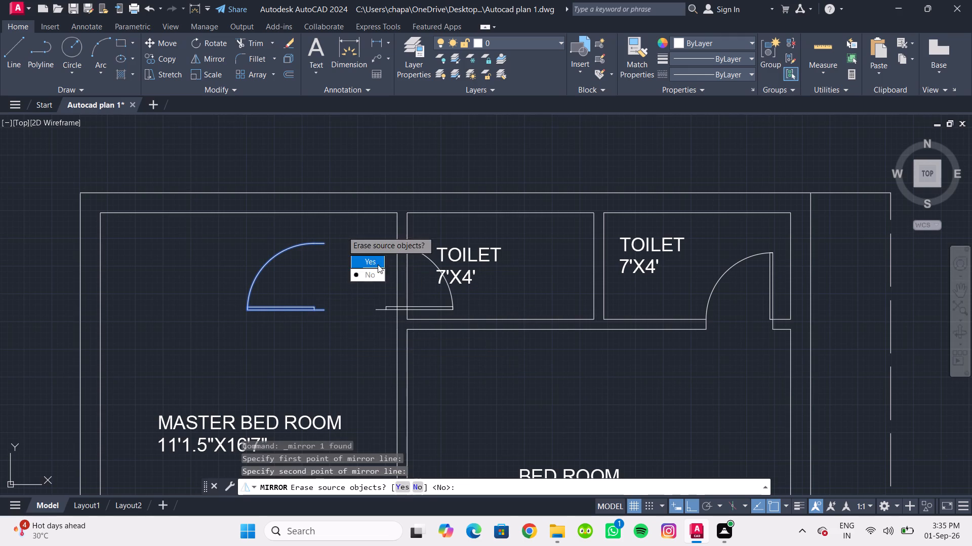
left_click_drag(378, 264, 342, 231)
Move the door by its hinge-side left endpoint to the master bed room's right wall line, level with the left toilet's bottom inner line.
left_click_drag(387, 325, 377, 311)
left_click(361, 281)
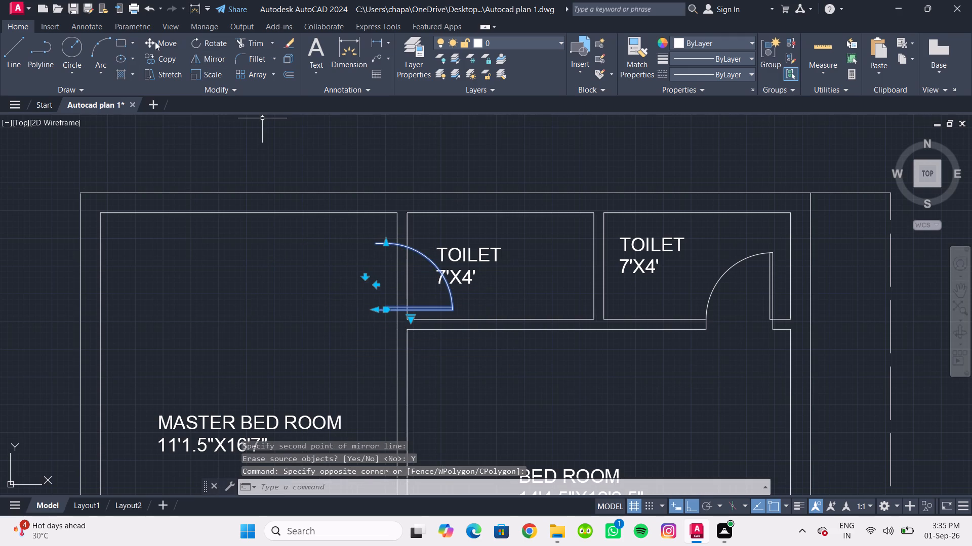
left_click(155, 41)
scroll(341, 298, "up", 1)
middle_click_drag(340, 305, 264, 203)
scroll(293, 235, "up", 2)
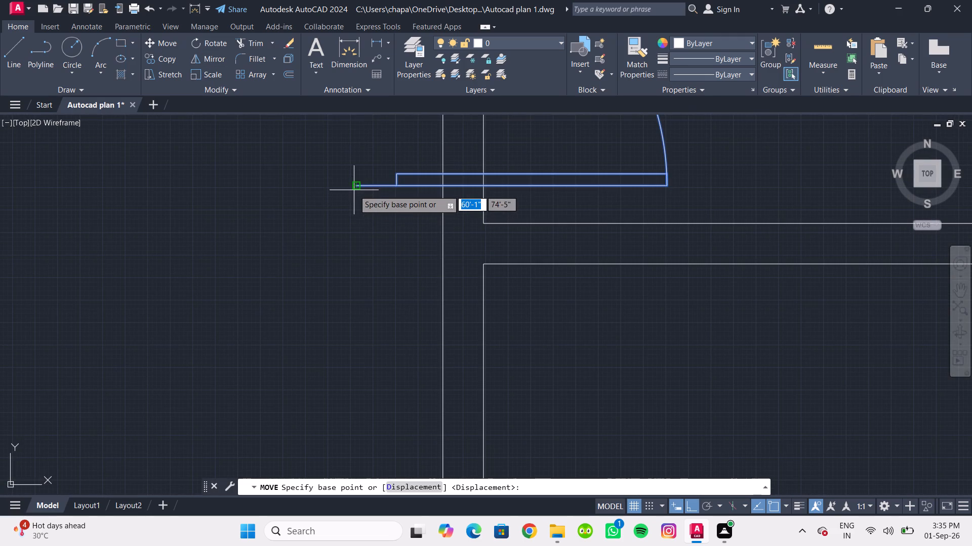
left_click(354, 190)
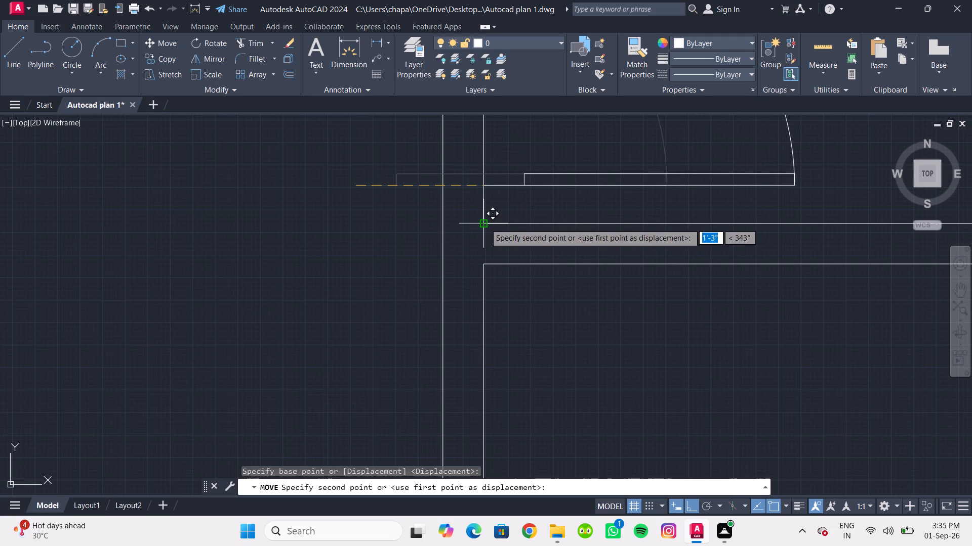
left_click(444, 223)
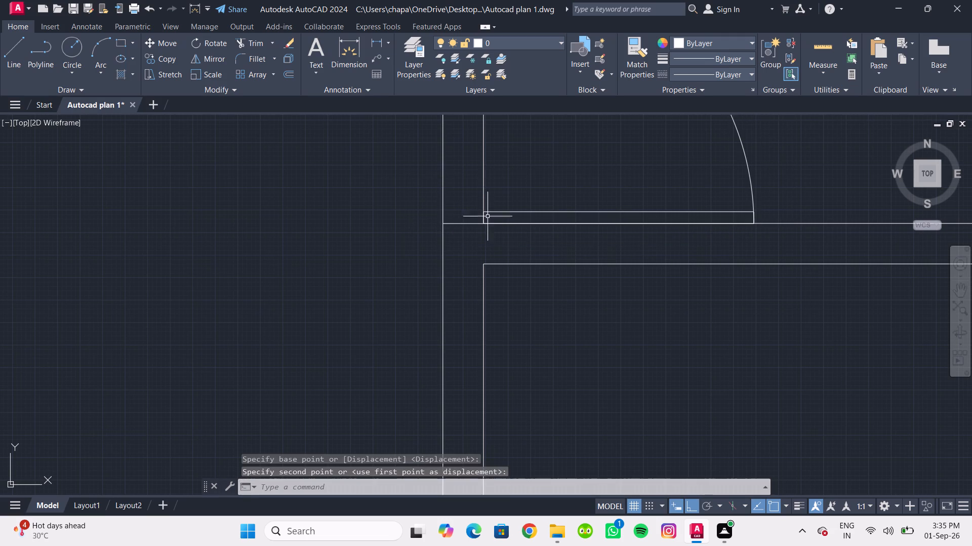
Move the left toilet's door 8" up along the wall shared with the master bed room.
scroll(512, 215, "up", 2)
middle_click_drag(511, 216, 524, 243)
left_click(518, 244)
left_click(490, 212)
scroll(490, 211, "down", 2)
middle_click_drag(490, 211, 499, 290)
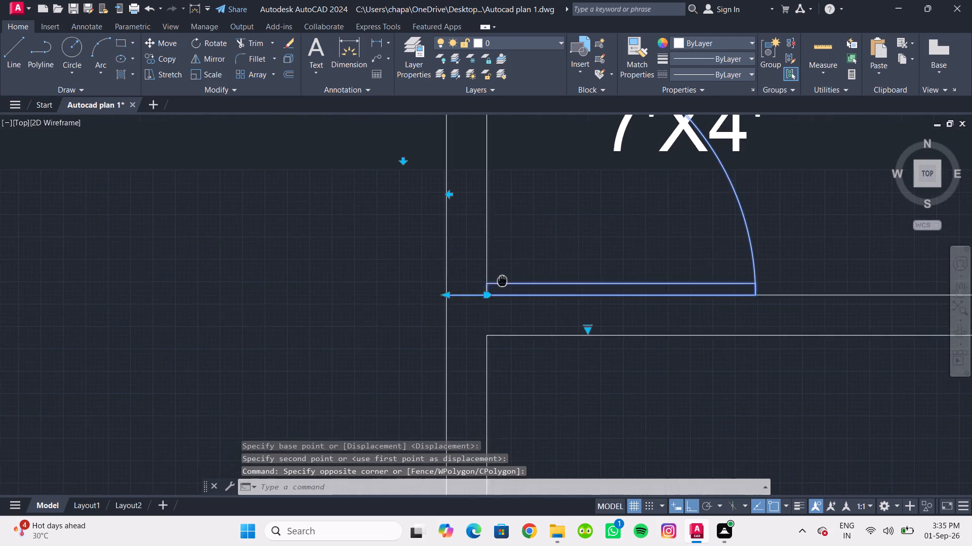
middle_click_drag(499, 290, 497, 291)
left_click(150, 41)
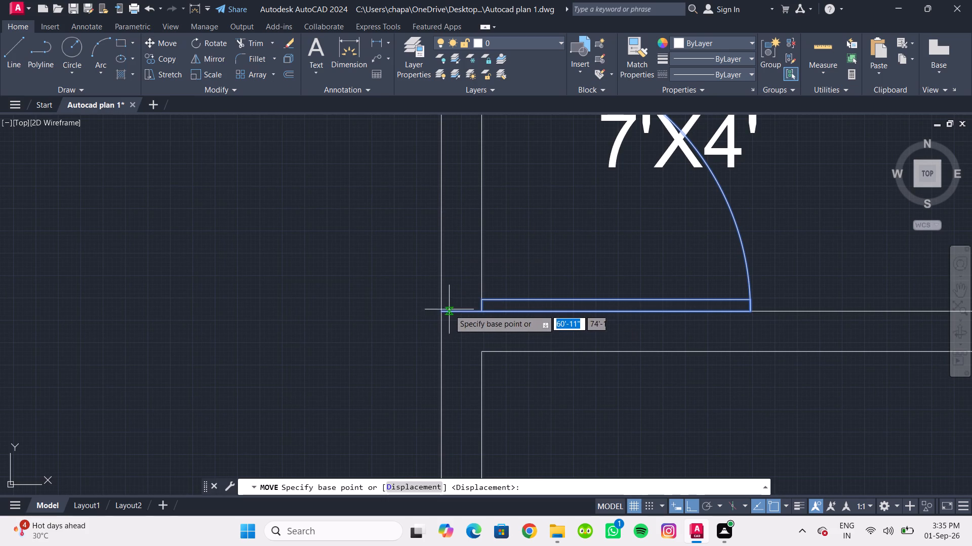
left_click(443, 312)
type("8\"")
key("Return")
scroll(532, 300, "down", 3)
middle_click_drag(529, 297, 528, 356)
scroll(543, 335, "up", 1)
key("Escape")
Trim both lines of the wall between the master bed room and the left toilet across the door opening.
key("t")
key("r")
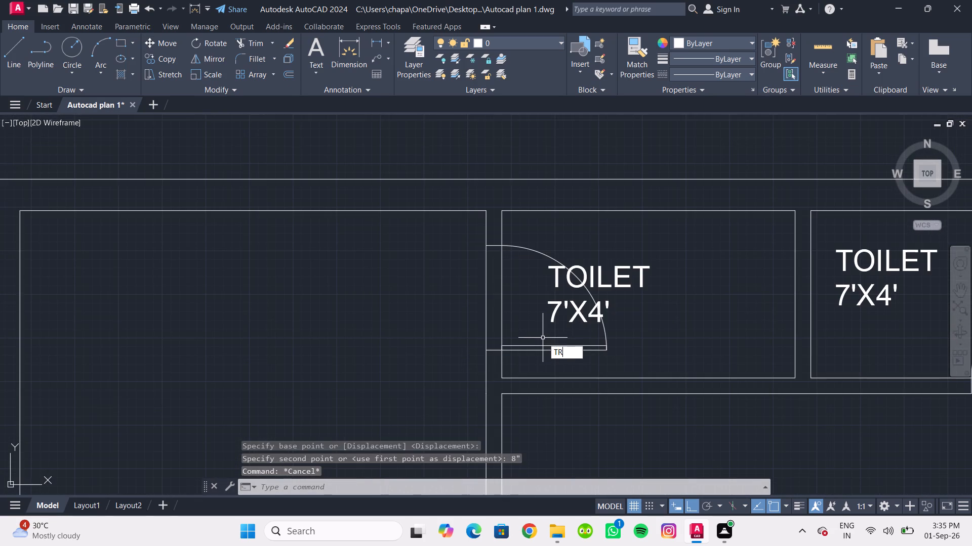
key("Return")
left_click_drag(526, 310, 445, 311)
key("Escape")
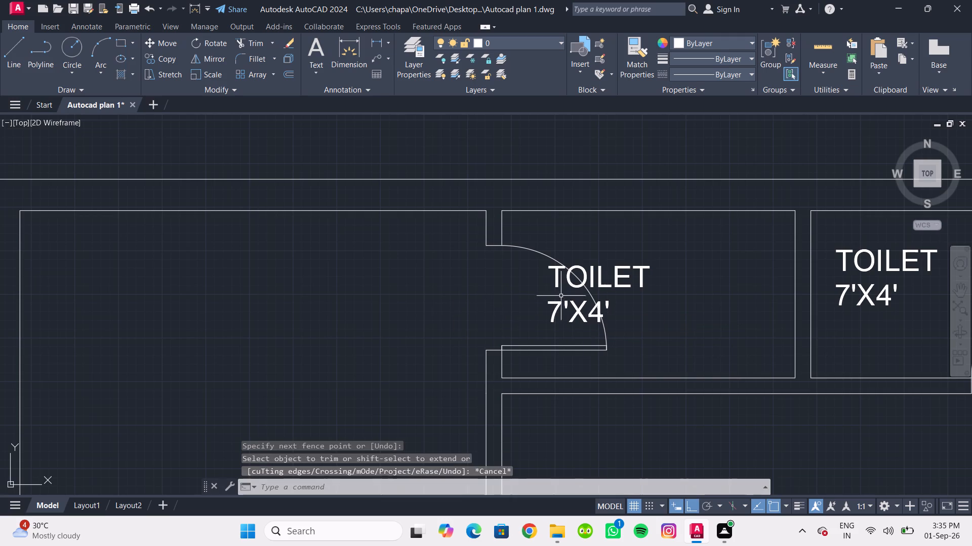
key("Escape")
Move the left toilet's label horizontally to the right, clear of the door swing.
left_click(554, 283)
key("m")
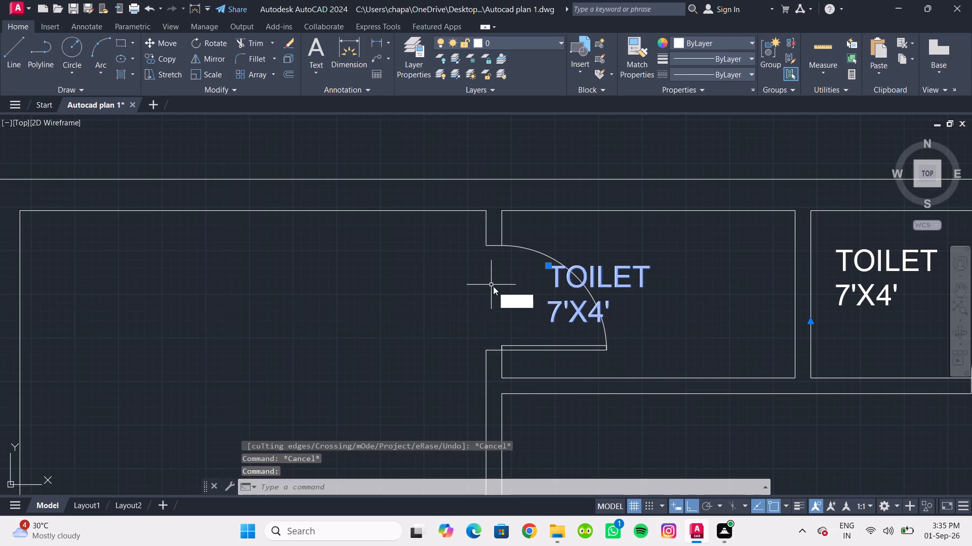
key("Return")
left_click_drag(556, 271, 573, 280)
left_click(692, 271)
Move the left toilet's label slightly up and to the left with Ortho off, keeping it clear of the door swing.
scroll(643, 268, "down", 1)
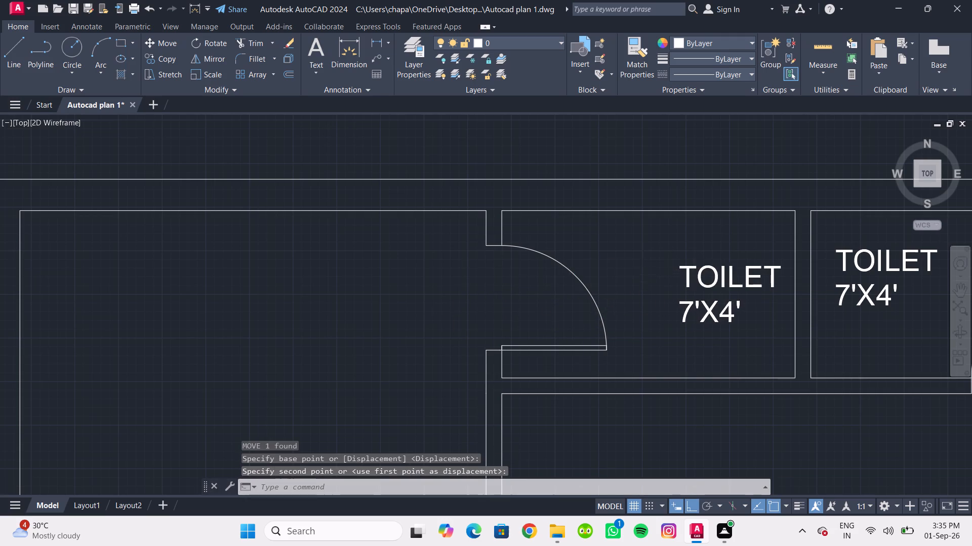
middle_click_drag(641, 267, 609, 250)
scroll(640, 264, "up", 2)
left_click_drag(680, 310, 667, 296)
left_click(618, 226)
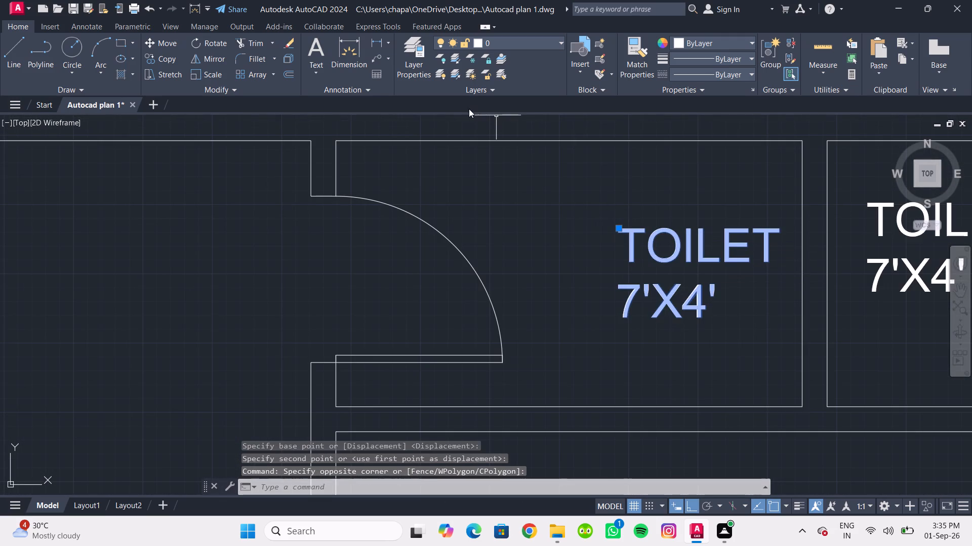
key("m")
key("Return")
left_click_drag(617, 231, 605, 226)
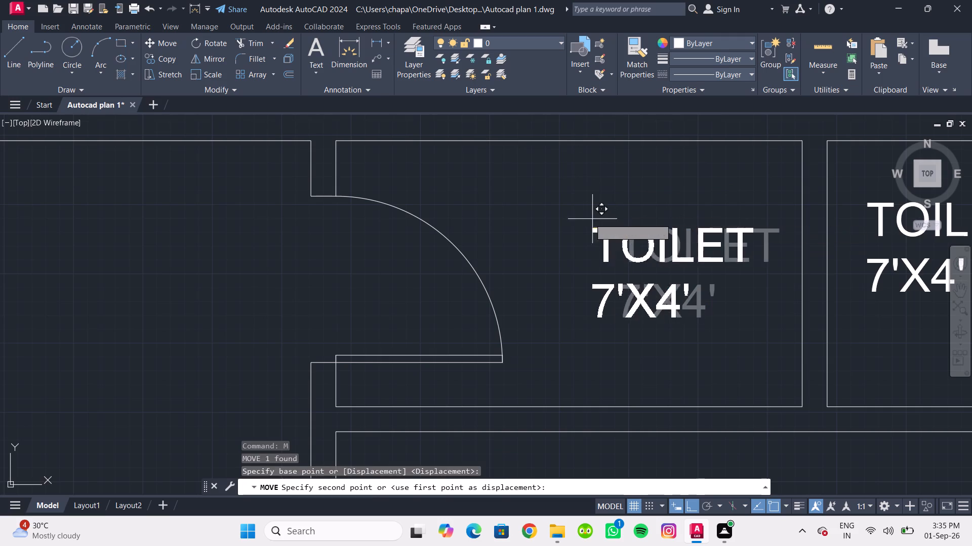
left_click(574, 184, "shift")
Mirror the master bed room's lower door about a vertical line on its hinge side, erasing the source object.
scroll(595, 228, "down", 2)
middle_click_drag(597, 241, 585, 233)
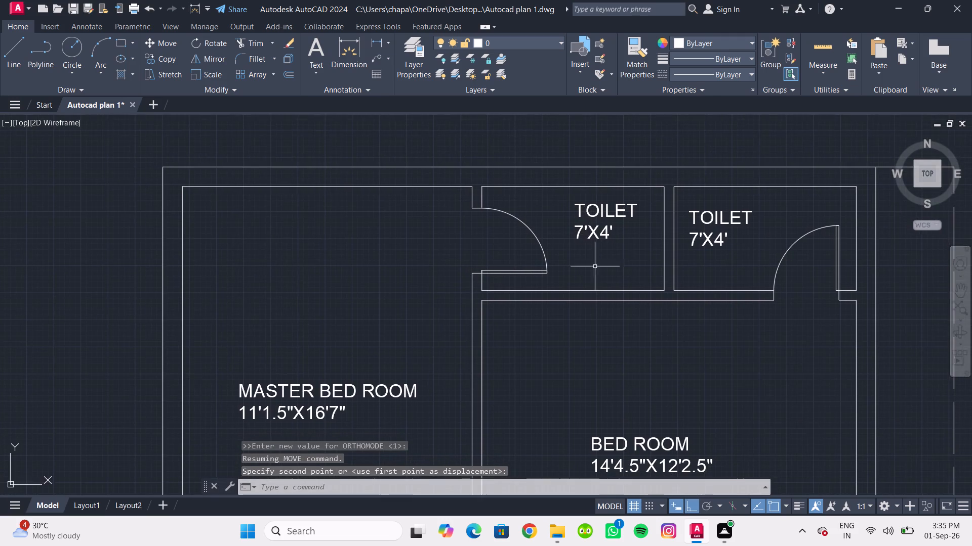
scroll(597, 282, "down", 1)
middle_click_drag(596, 282, 554, 184)
scroll(559, 227, "down", 1)
middle_click_drag(562, 233, 603, 204)
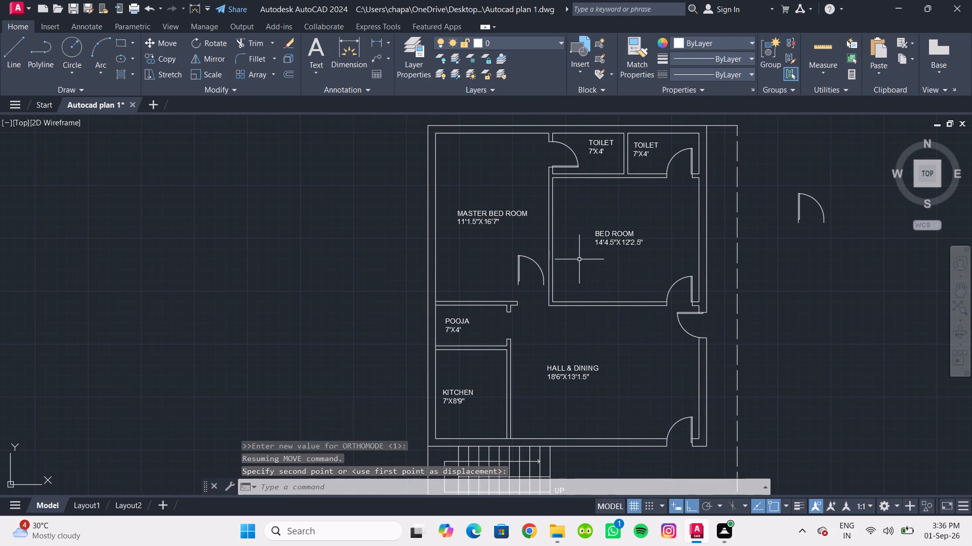
left_click(526, 280)
left_click_drag(504, 259, 499, 254)
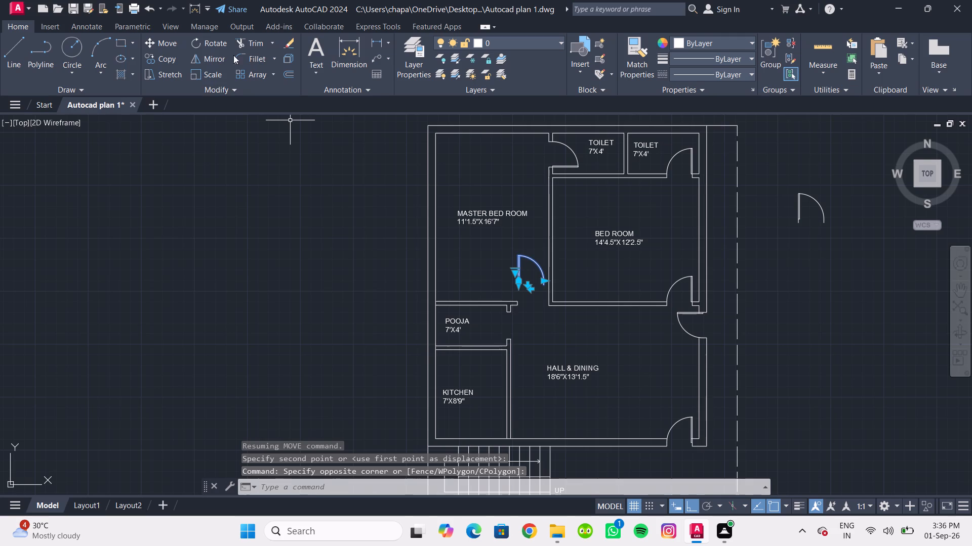
left_click(205, 53)
scroll(506, 286, "up", 5)
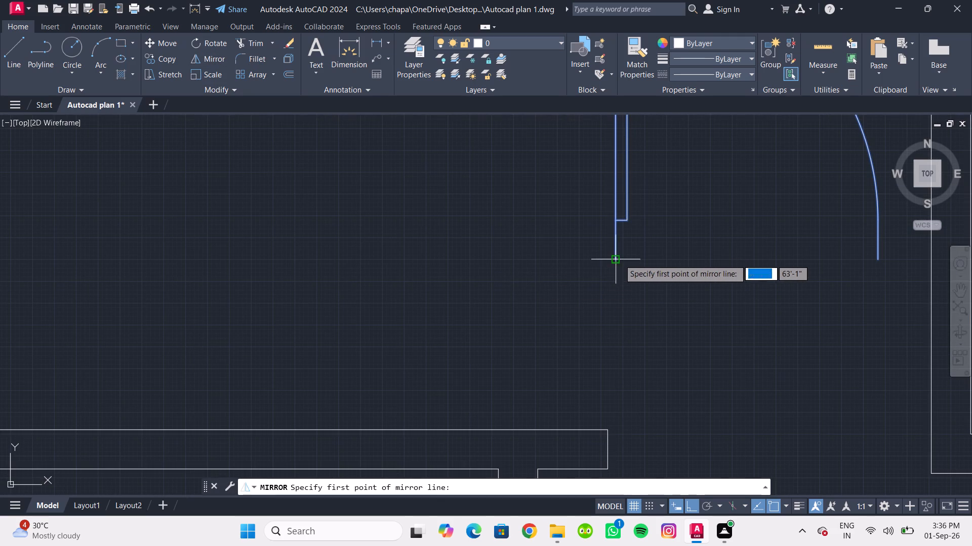
left_click(618, 259)
left_click(615, 197)
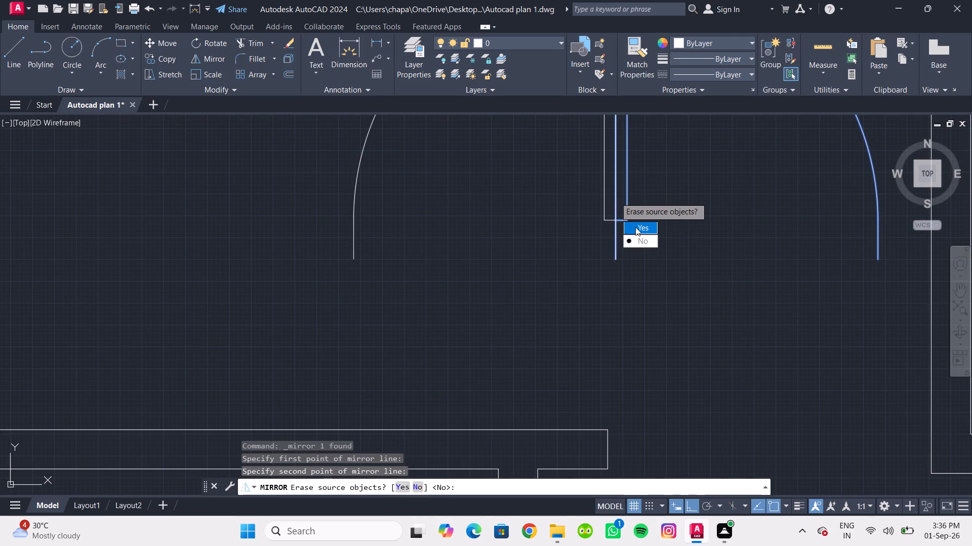
left_click_drag(635, 226, 615, 196)
Move the mirrored door from its hinge-side lower corner onto the bed room's lower-left outer wall corner.
scroll(609, 206, "down", 2)
middle_click_drag(608, 207, 575, 228)
left_click(586, 251)
left_click(534, 215)
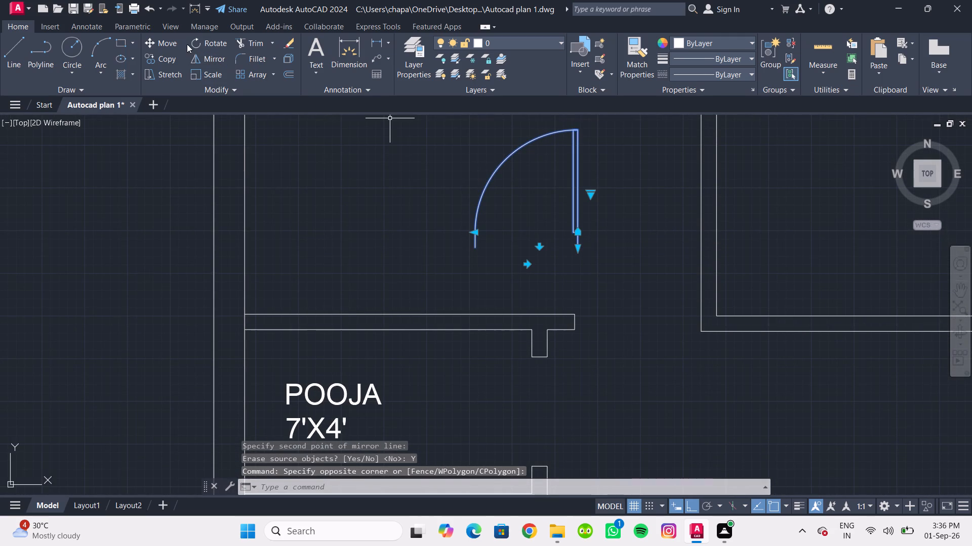
left_click(171, 41)
middle_click_drag(609, 273, 555, 248)
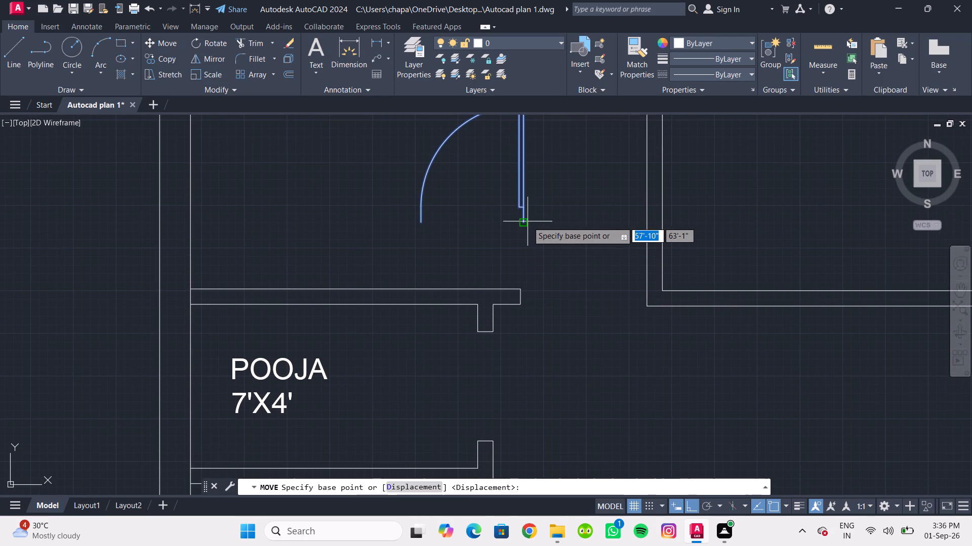
left_click(528, 221)
left_click(649, 309)
scroll(590, 302, "down", 1)
middle_click_drag(590, 302, 581, 305)
scroll(581, 305, "up", 2)
key("Escape")
Extend both lines of the wall above the pooja room to the free edge of the master bed room's lower door.
key("e")
key("x")
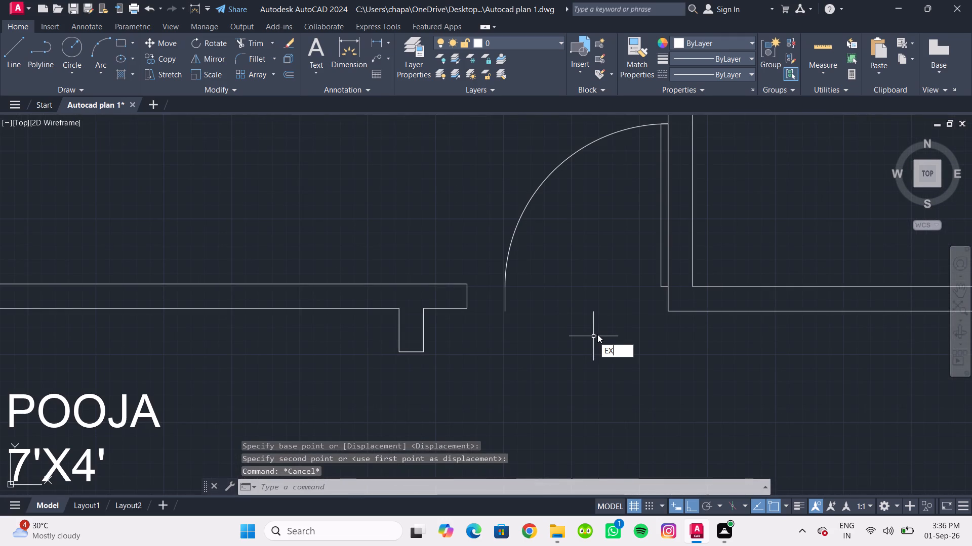
key("Return")
left_click_drag(458, 326, 443, 244)
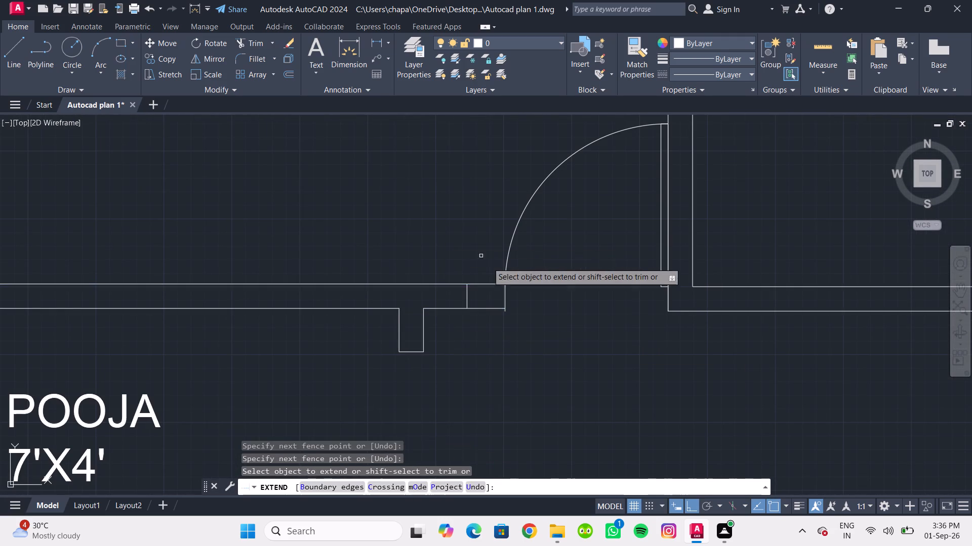
key("Escape")
Trim away the leftover vertical end line inside the extended wall above the pooja room.
key("t")
key("r")
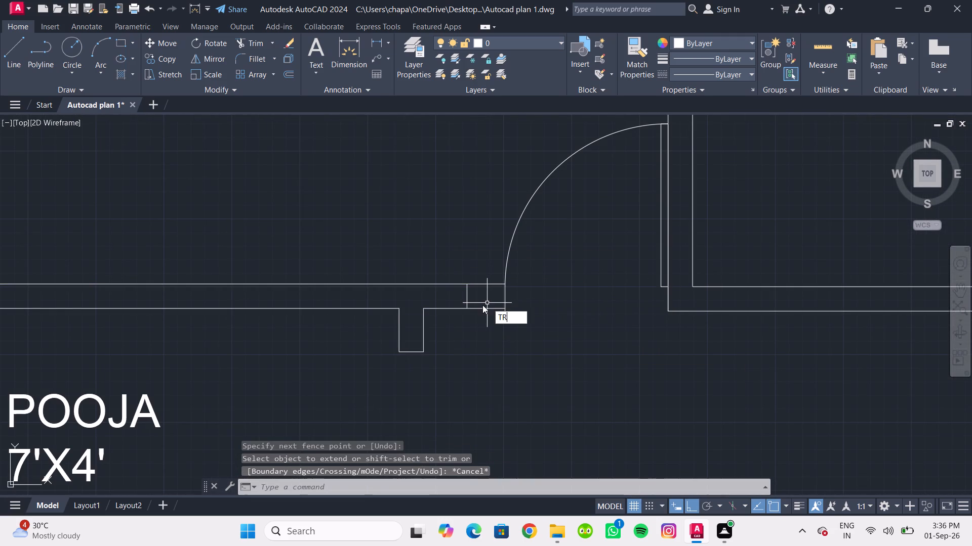
key("Return")
left_click_drag(476, 296, 454, 290)
scroll(464, 242, "down", 2)
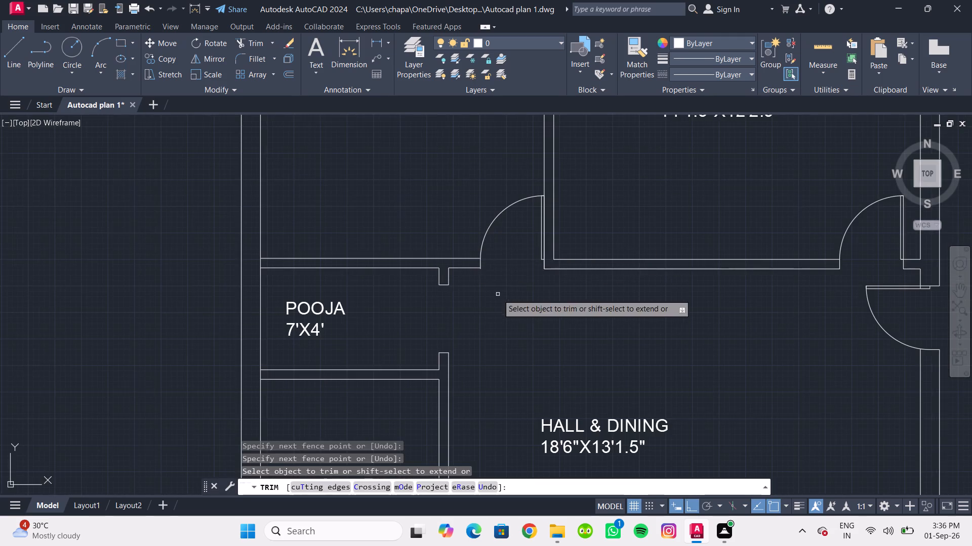
middle_click_drag(498, 294, 464, 286)
key("Escape")
Delete the spare door block standing outside the plan, beyond the dashed boundary.
scroll(467, 311, "down", 2)
middle_click_drag(467, 311, 453, 282)
scroll(458, 302, "up", 1)
middle_click_drag(459, 302, 479, 275)
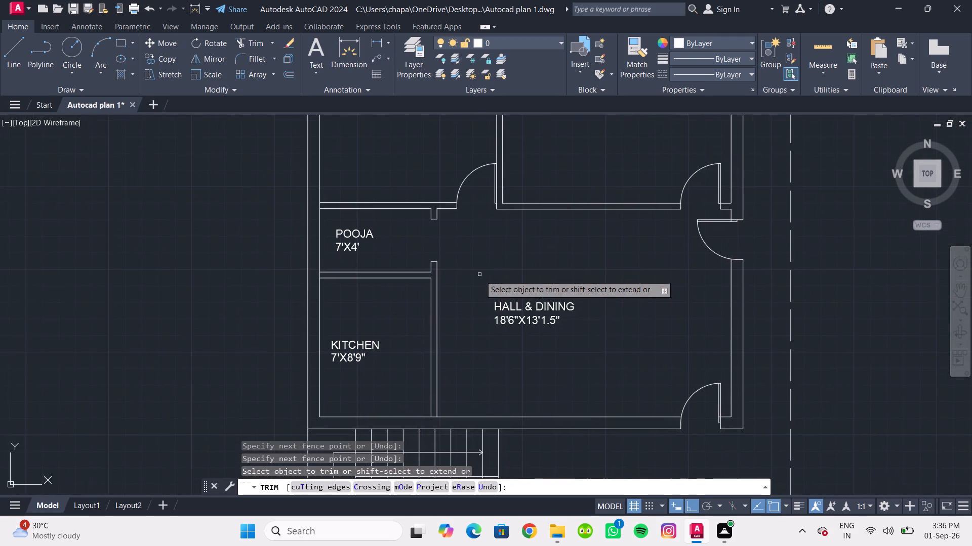
middle_click_drag(471, 296, 479, 300)
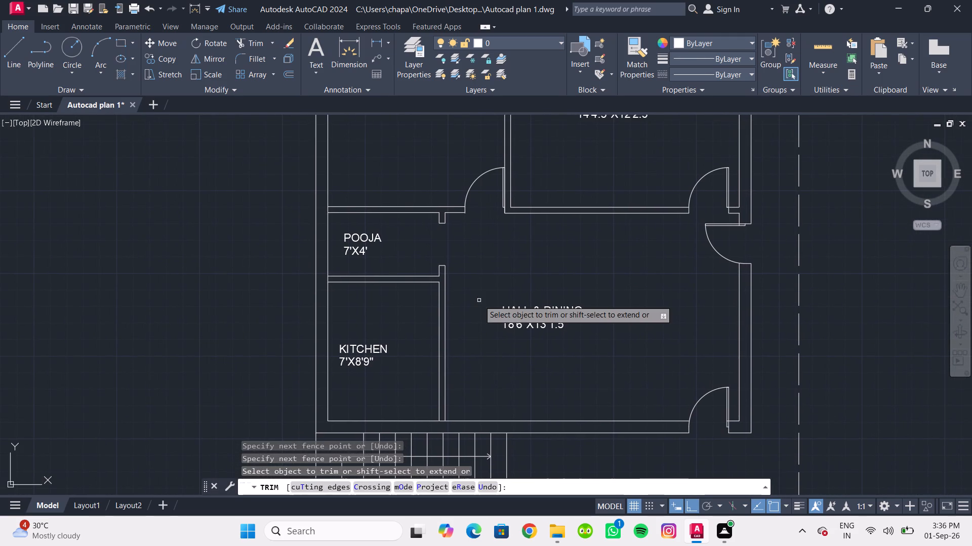
scroll(568, 324, "down", 1)
middle_click_drag(568, 324, 539, 308)
scroll(545, 311, "down", 2)
middle_click_drag(545, 311, 544, 311)
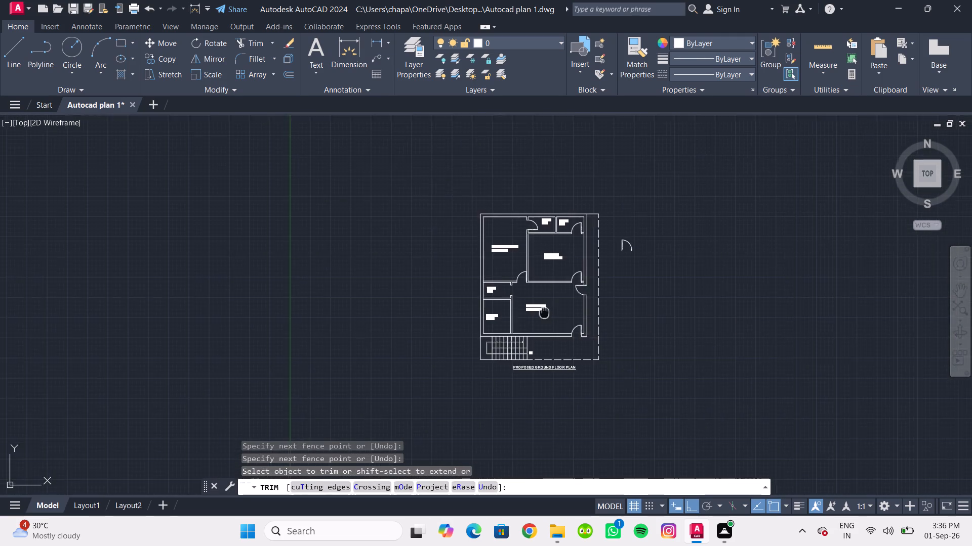
middle_click_drag(544, 311, 532, 336)
scroll(559, 303, "up", 1)
middle_click_drag(548, 338, 532, 297)
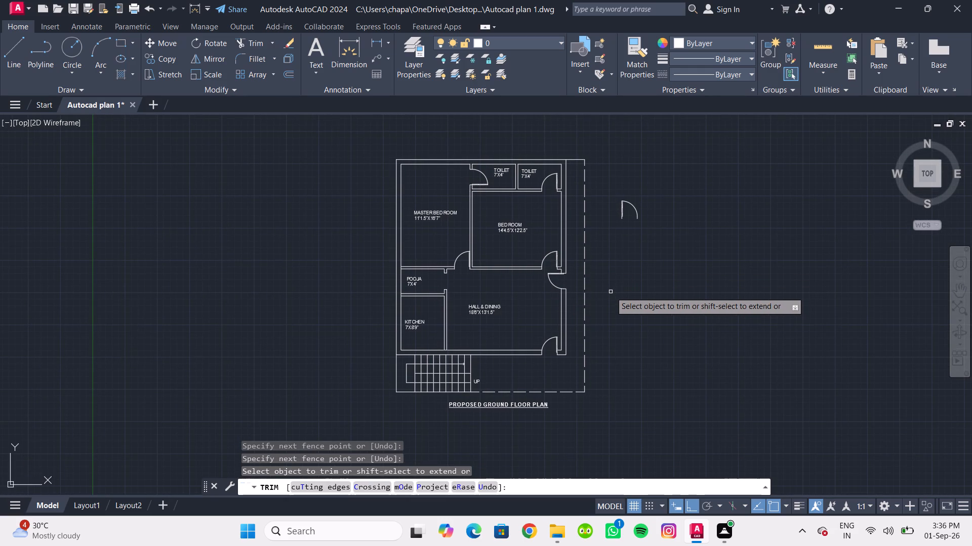
key("Escape")
key("Escape")
left_click_drag(651, 242, 629, 219)
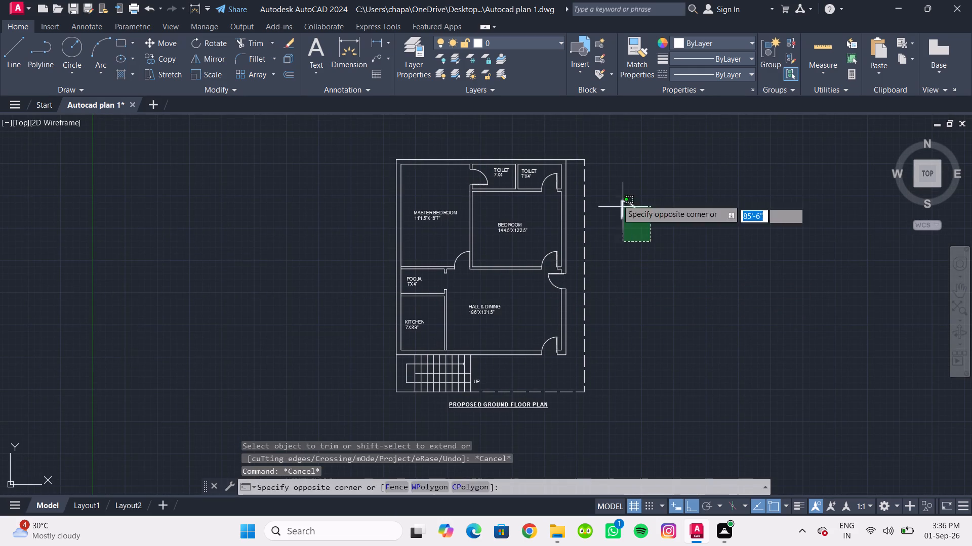
left_click(614, 193)
key("Delete")
Match the dashed side boundary's properties onto the short solid boundary segment at the plan's upper-right corner.
scroll(613, 185, "up", 1)
middle_click_drag(622, 190, 633, 239)
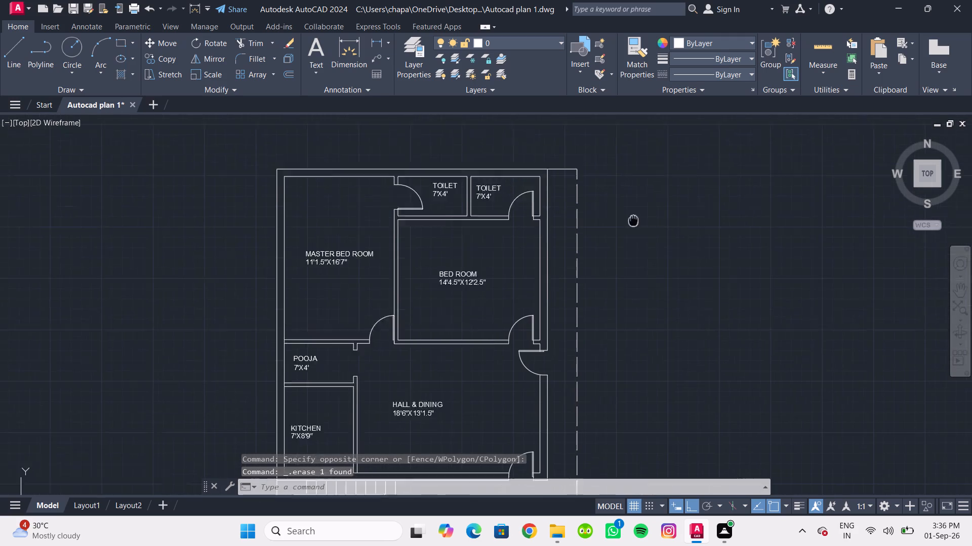
middle_click_drag(633, 239, 632, 247)
scroll(632, 247, "up", 1)
middle_click_drag(632, 247, 655, 296)
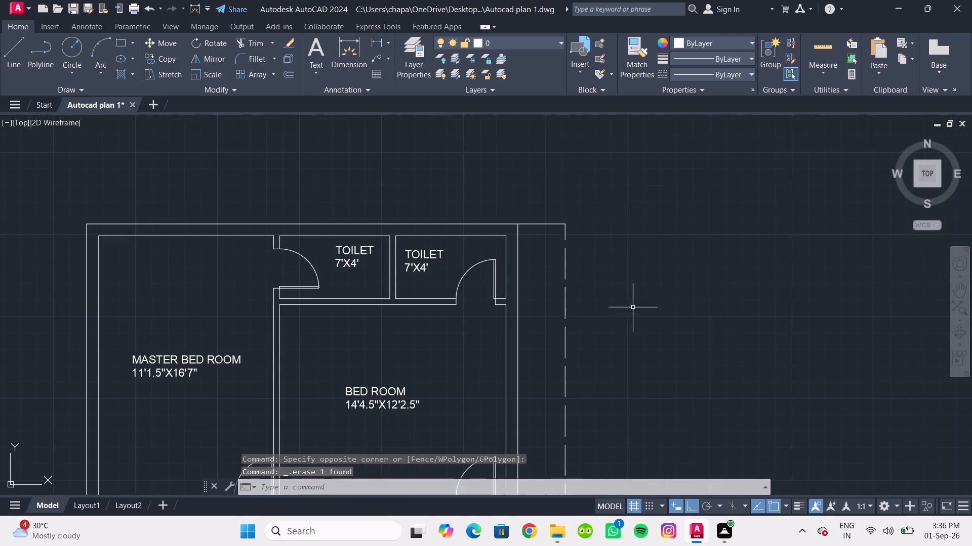
left_click_drag(629, 310, 620, 307)
left_click(571, 254)
left_click(628, 55)
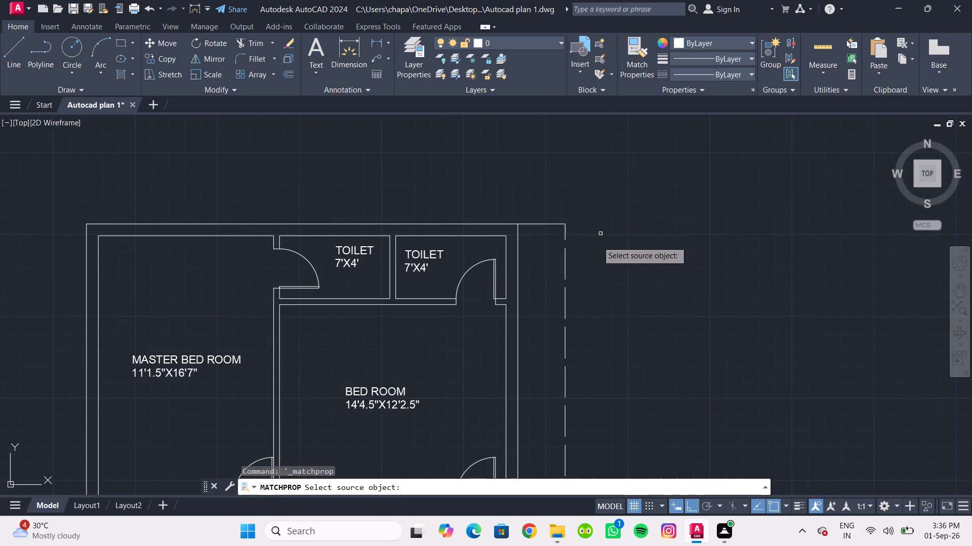
left_click(563, 284)
left_click(566, 263)
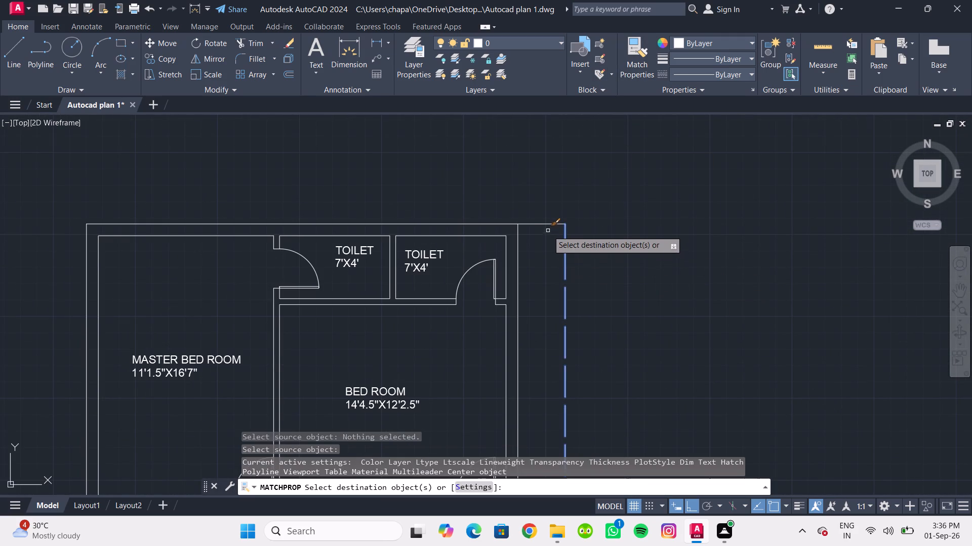
left_click(537, 224)
scroll(546, 202, "down", 2)
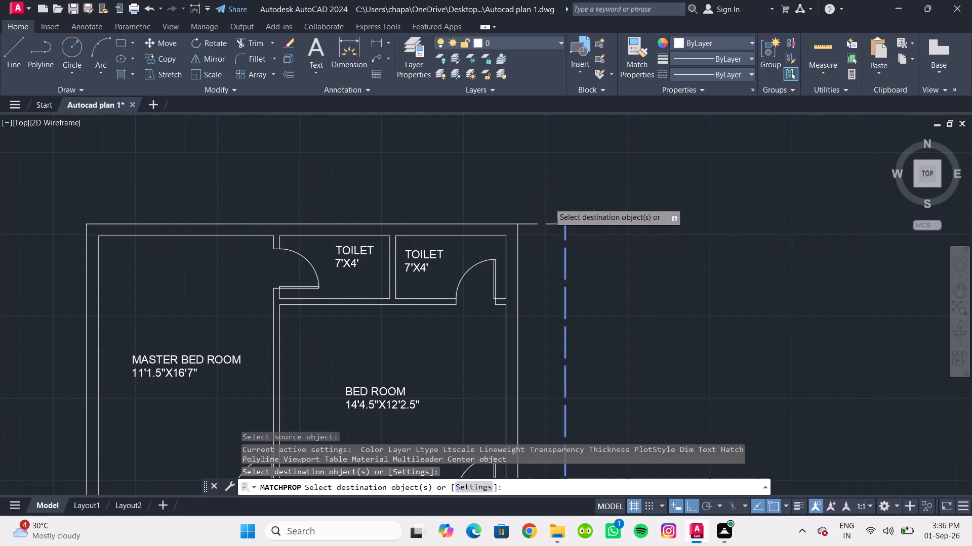
key("Escape")
key("Escape")
Examine the plan from the staircase up through the rooms, checking the walls and door openings.
scroll(639, 252, "down", 1)
middle_click_drag(639, 252, 641, 236)
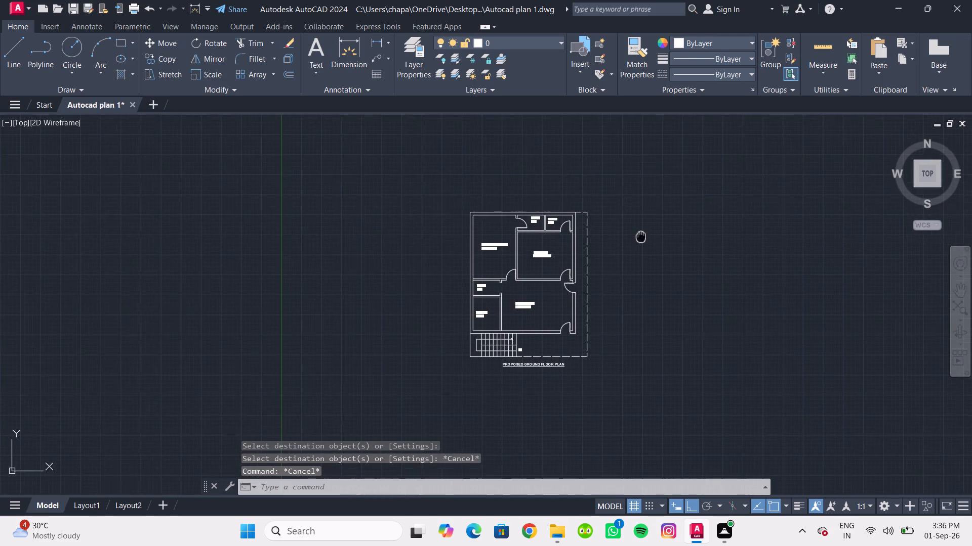
middle_click_drag(641, 236, 642, 236)
scroll(479, 373, "up", 2)
middle_click_drag(467, 346, 456, 398)
scroll(504, 367, "up", 1)
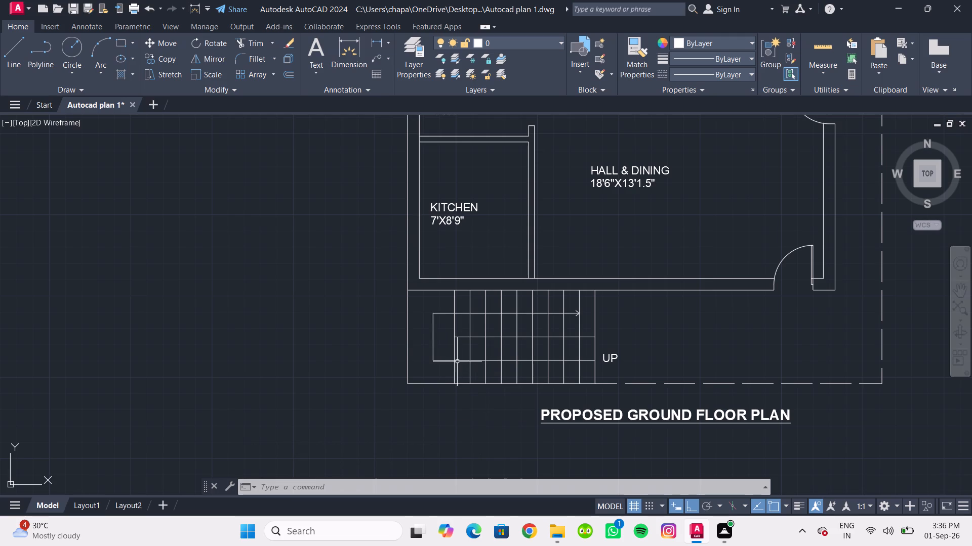
scroll(452, 367, "down", 1)
middle_click_drag(452, 367, 418, 393)
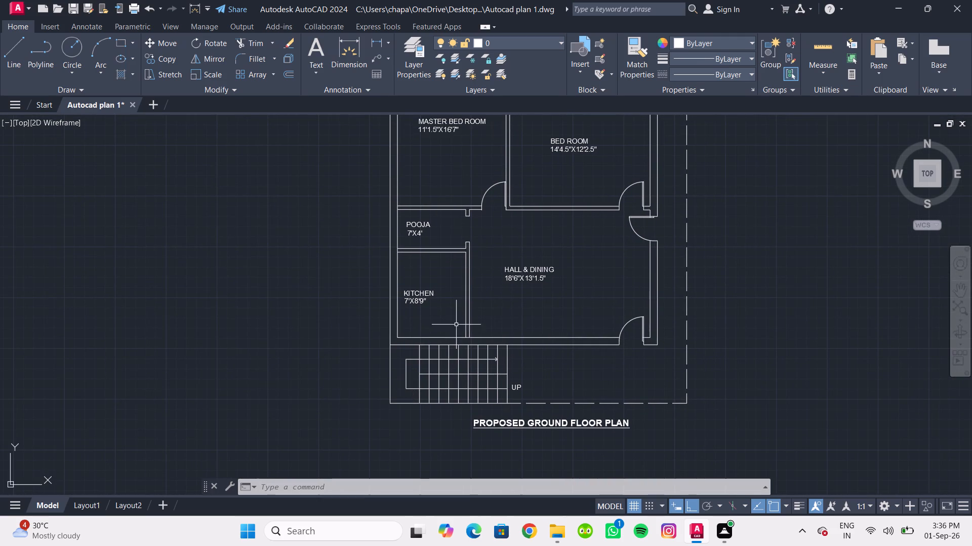
middle_click_drag(492, 240, 418, 389)
scroll(478, 309, "up", 1)
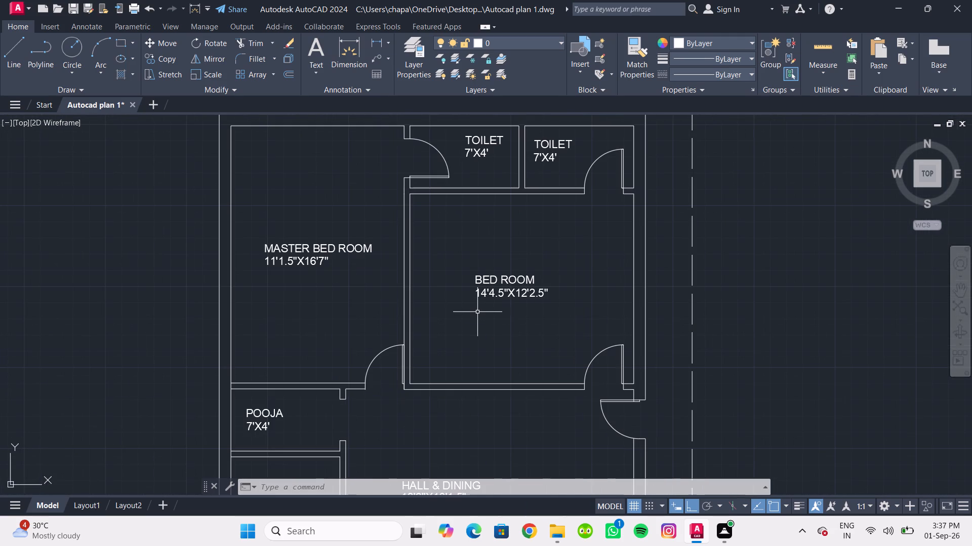
scroll(466, 370, "up", 1)
middle_click_drag(466, 370, 426, 350)
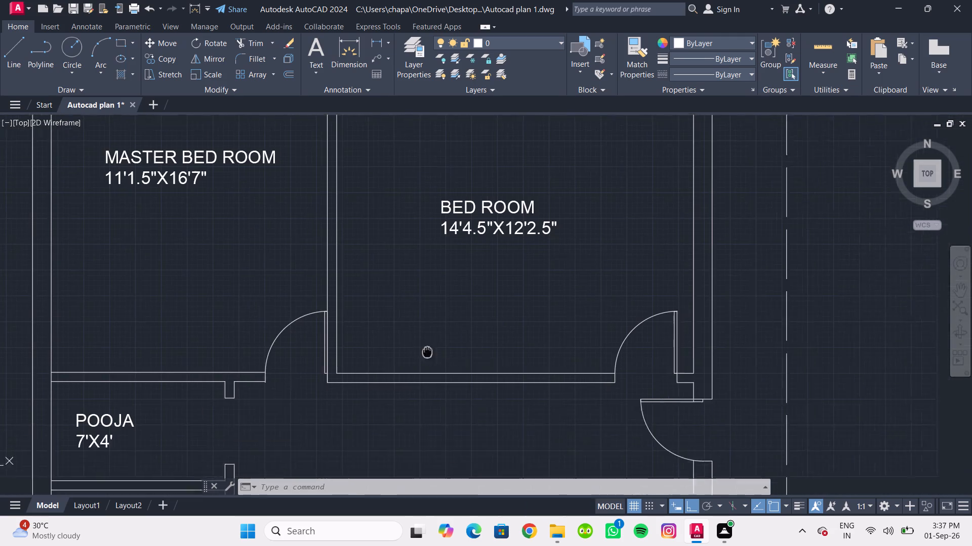
middle_click_drag(426, 350, 426, 350)
scroll(384, 330, "down", 1)
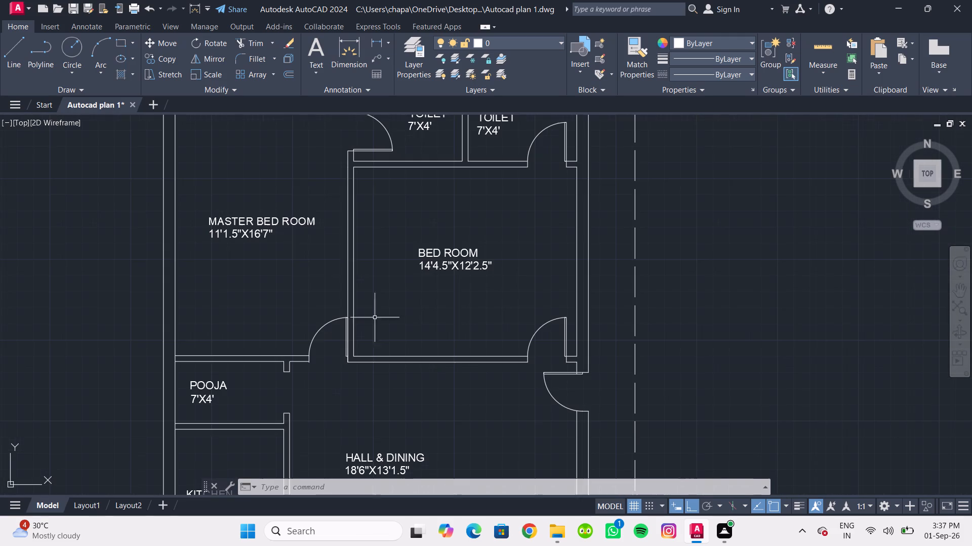
Add the multiline text label D with a 6" text height in the master bed room's lower door opening.
left_click(315, 55)
middle_click_drag(380, 369, 379, 316)
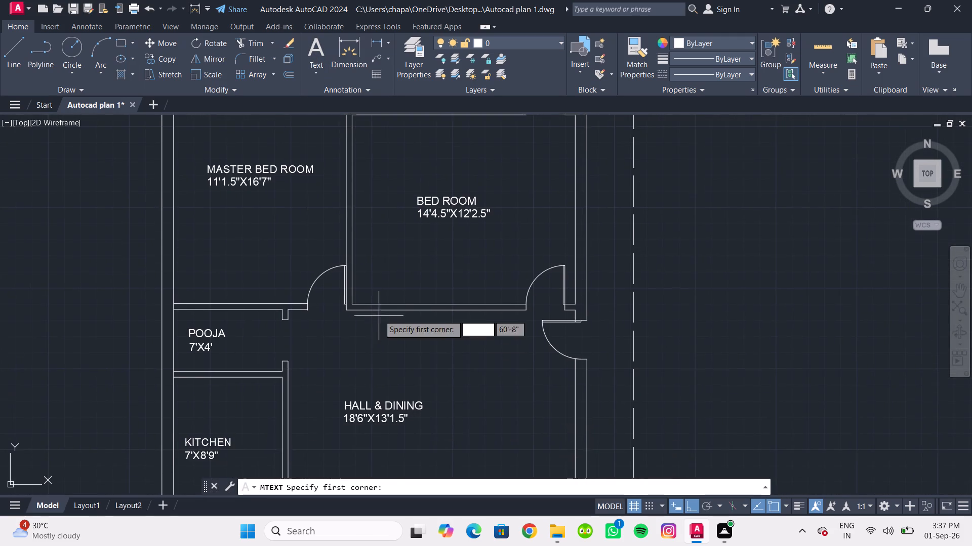
scroll(363, 318, "up", 2)
left_click(252, 276)
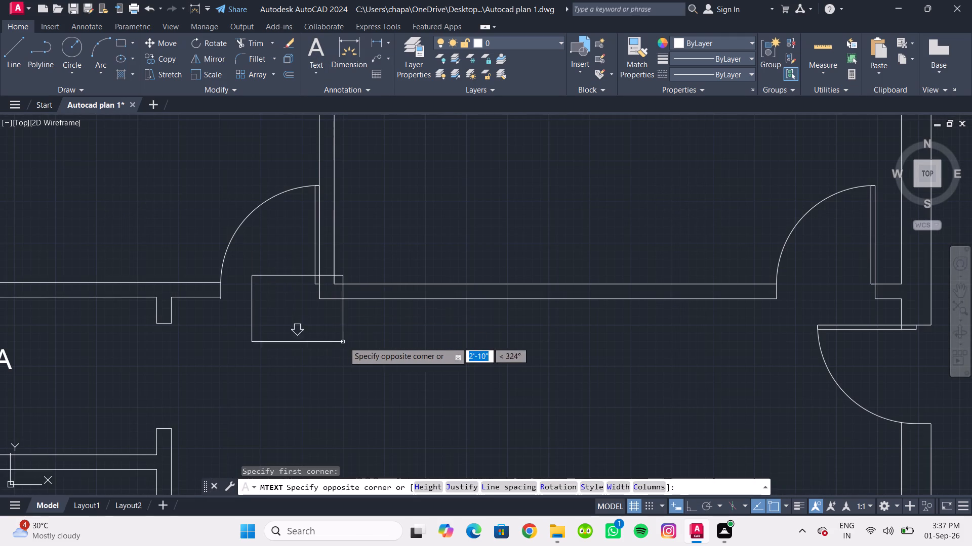
left_click(354, 336)
key("shift+d")
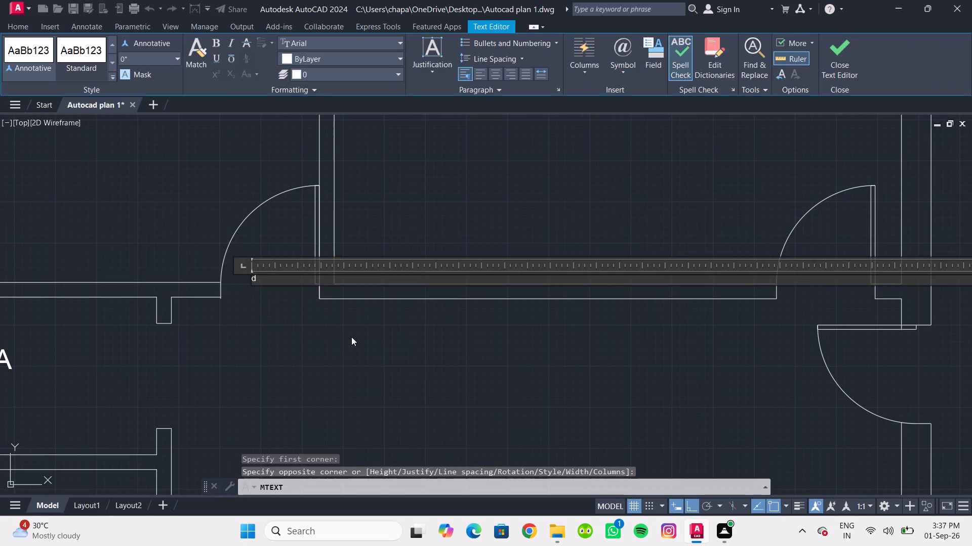
key("BackSpace")
key("d")
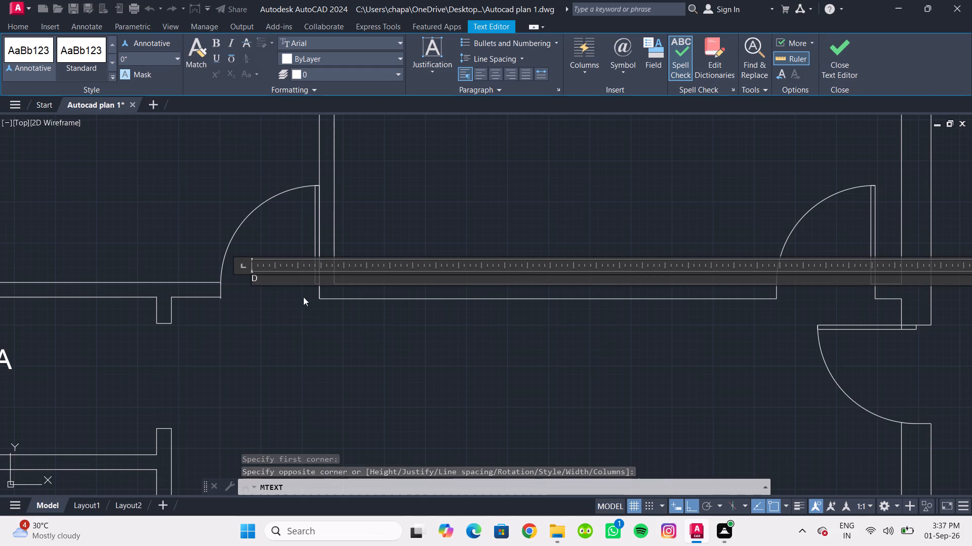
left_click_drag(270, 280, 229, 268)
left_click(150, 58)
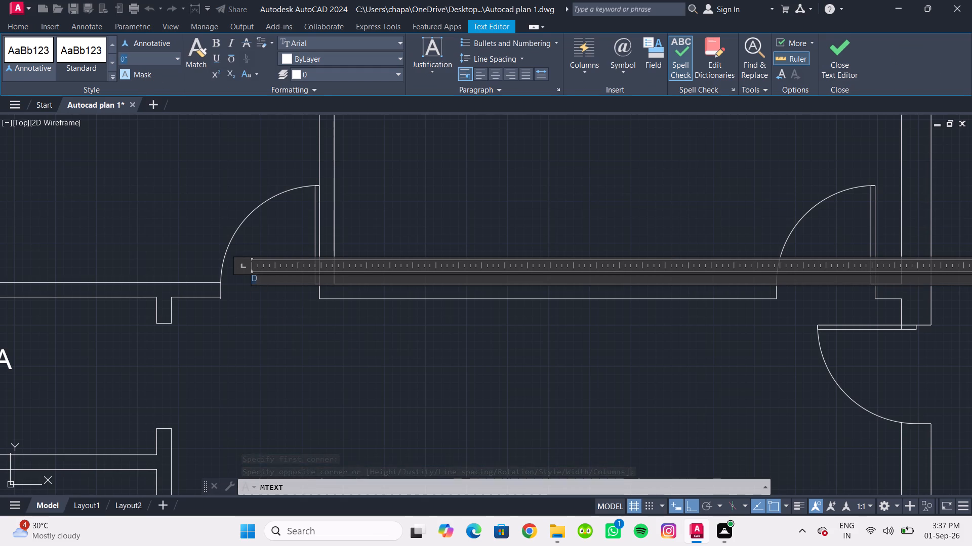
type("6\"")
key("Return")
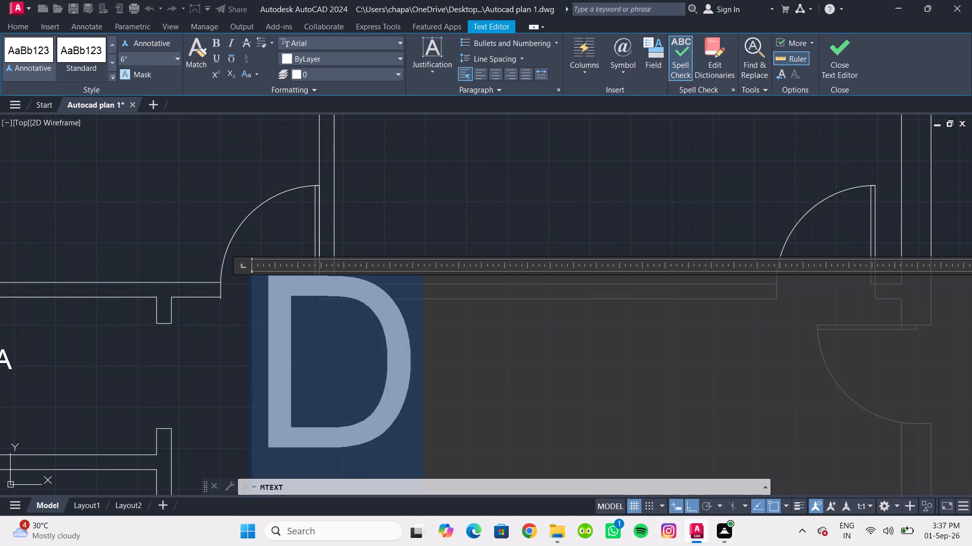
left_click(164, 196)
Move the D label horizontally to the right, to the middle of the master bed room's lower door opening.
scroll(325, 317, "down", 1)
scroll(296, 309, "up", 4)
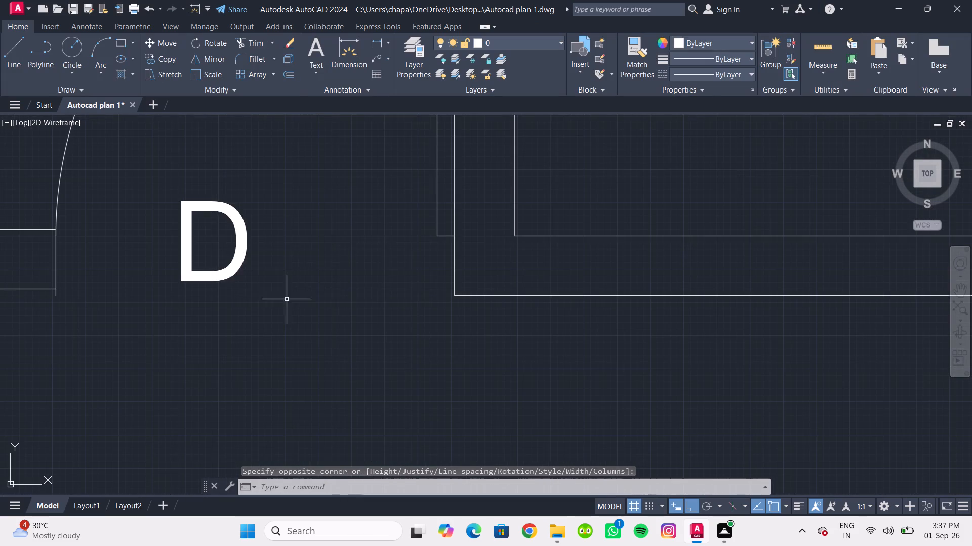
left_click(285, 298)
left_click(207, 235)
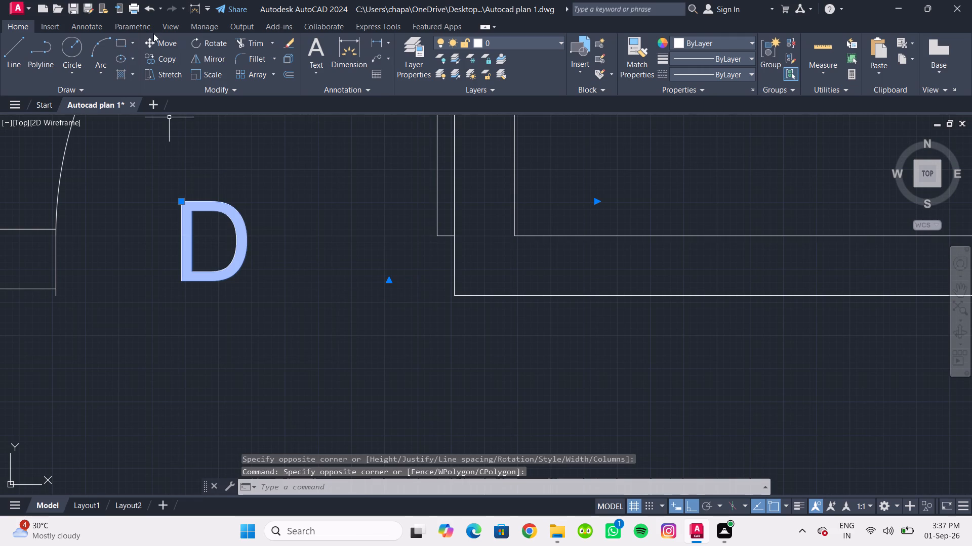
left_click(159, 44)
left_click_drag(236, 200, 240, 203)
left_click(310, 258)
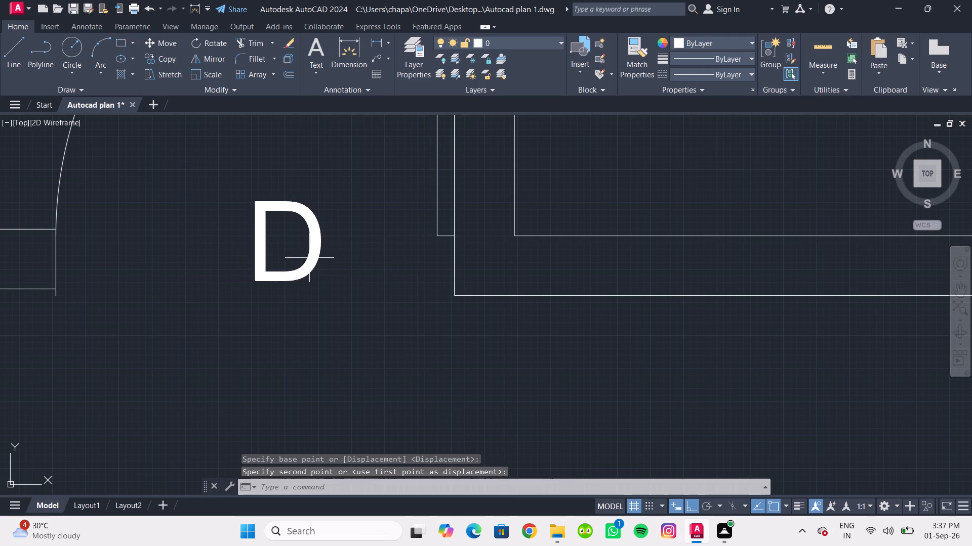
Copy the D label from the master bed room's lower door into the bed room's lower door opening.
scroll(336, 261, "down", 2)
middle_click_drag(343, 284, 367, 384)
left_click_drag(364, 411, 340, 384)
left_click_drag(291, 309, 288, 299)
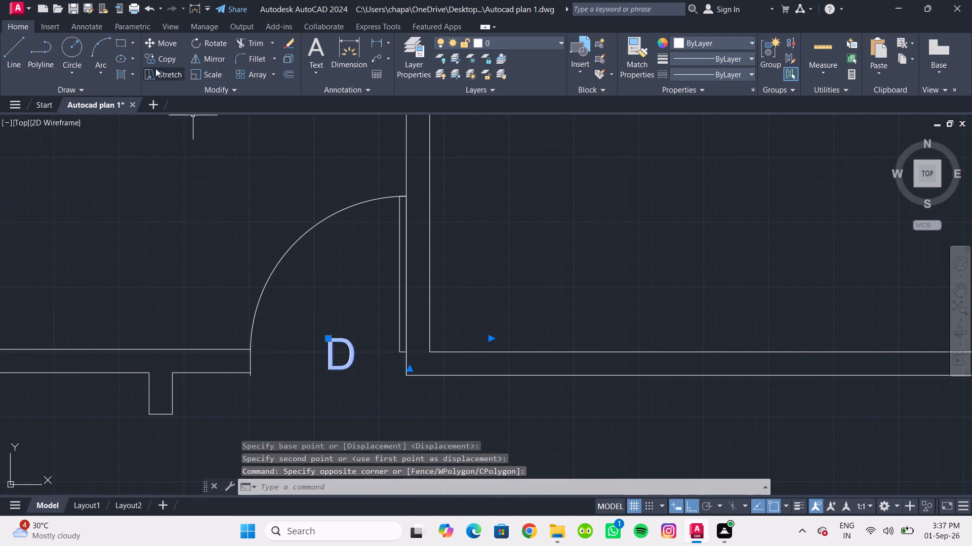
left_click(154, 62)
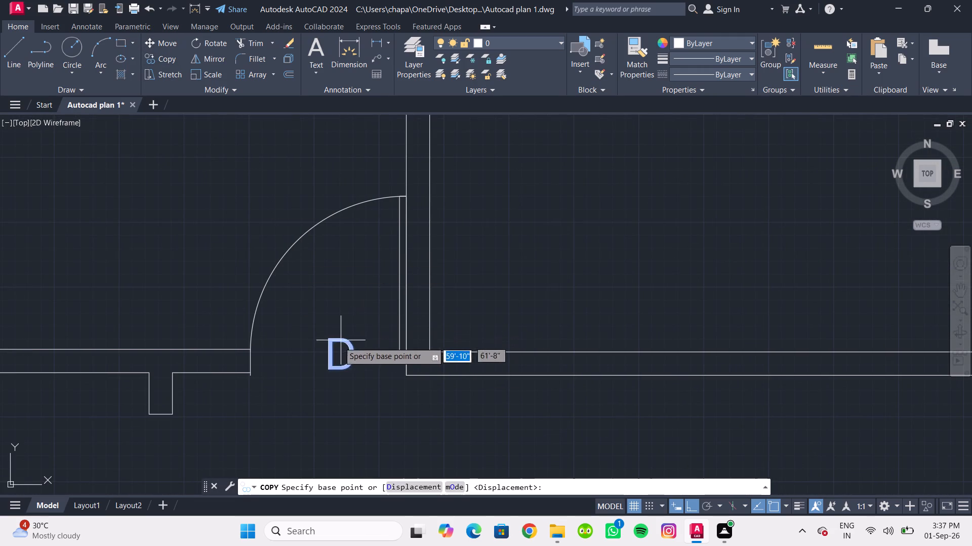
left_click(329, 345)
scroll(415, 300, "down", 2)
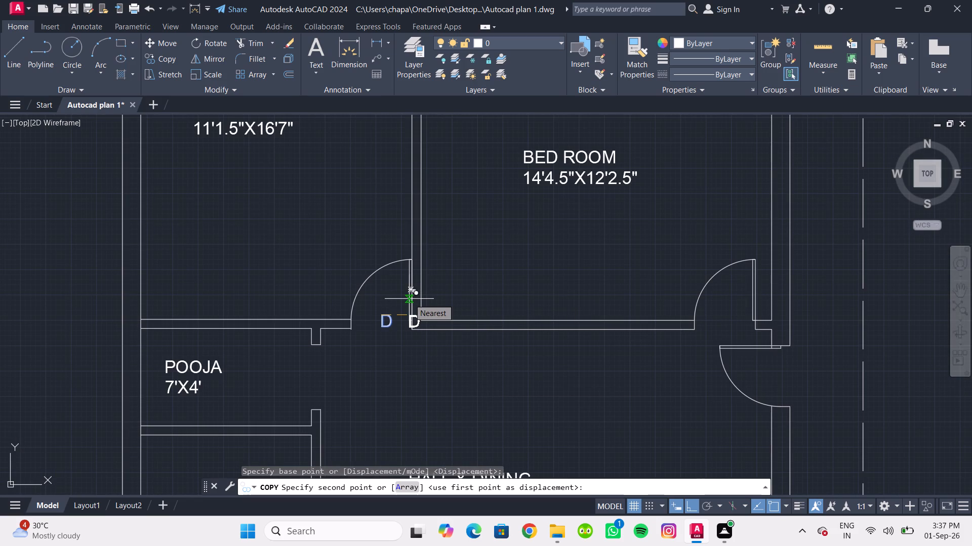
left_click(698, 505)
scroll(722, 350, "down", 1)
middle_click_drag(721, 350, 704, 344)
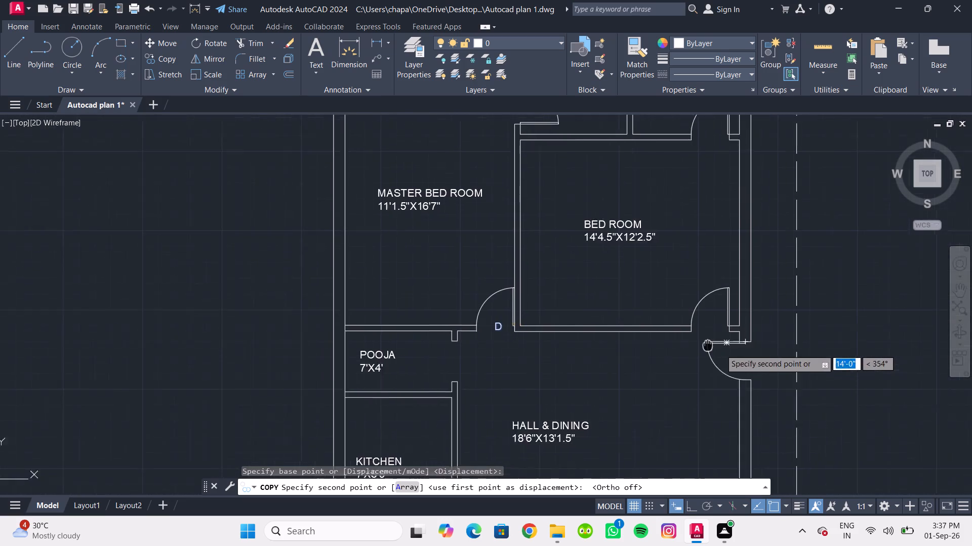
middle_click_drag(704, 344, 690, 349)
scroll(692, 335, "up", 3)
left_click(681, 318)
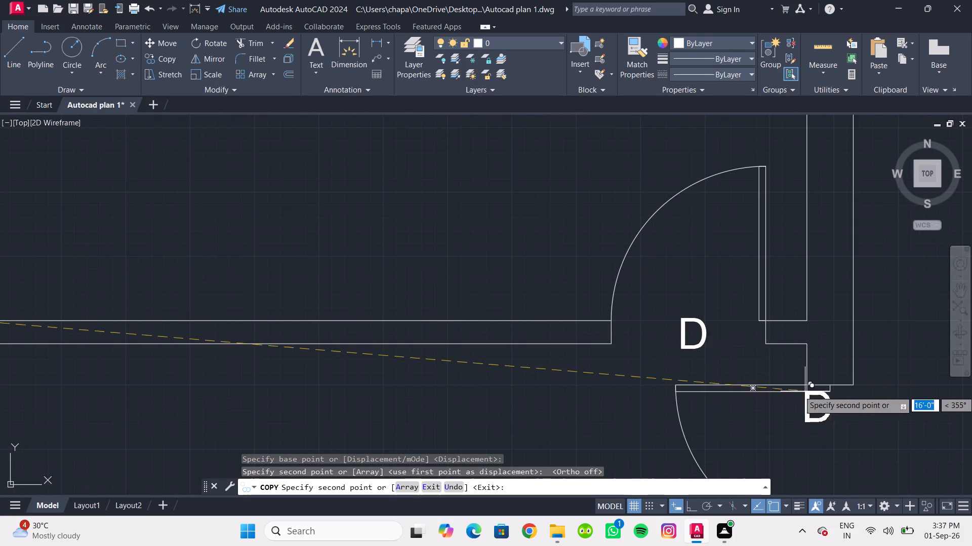
Place further copies of the D label in the hall's right side door opening and its lower door opening.
scroll(796, 388, "down", 1)
middle_click_drag(796, 388, 676, 283)
left_click(682, 314)
scroll(740, 340, "down", 2)
middle_click_drag(740, 340, 695, 183)
scroll(623, 383, "up", 3)
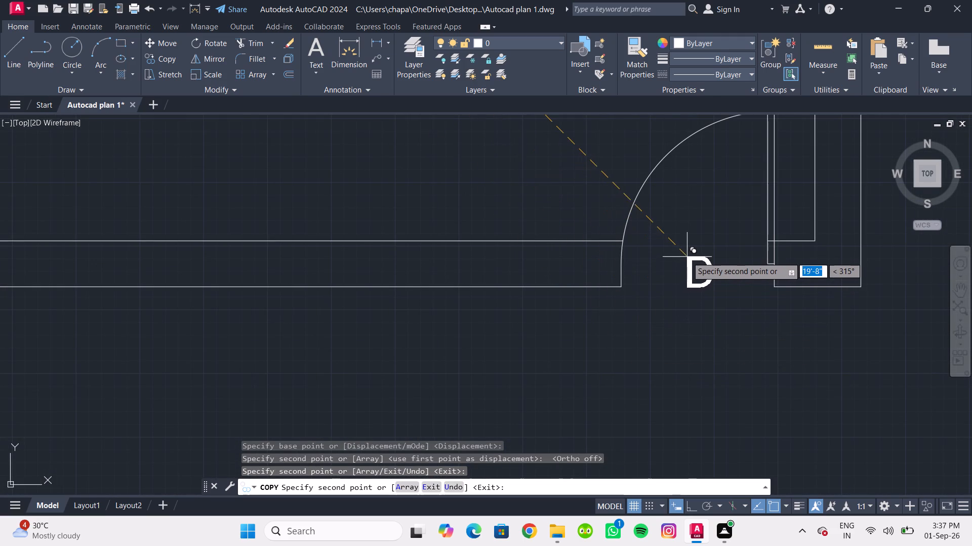
left_click(688, 252)
Place copies of the D label in the door openings of both toilets and finish copying.
scroll(663, 317, "down", 3)
middle_click_drag(662, 320, 695, 412)
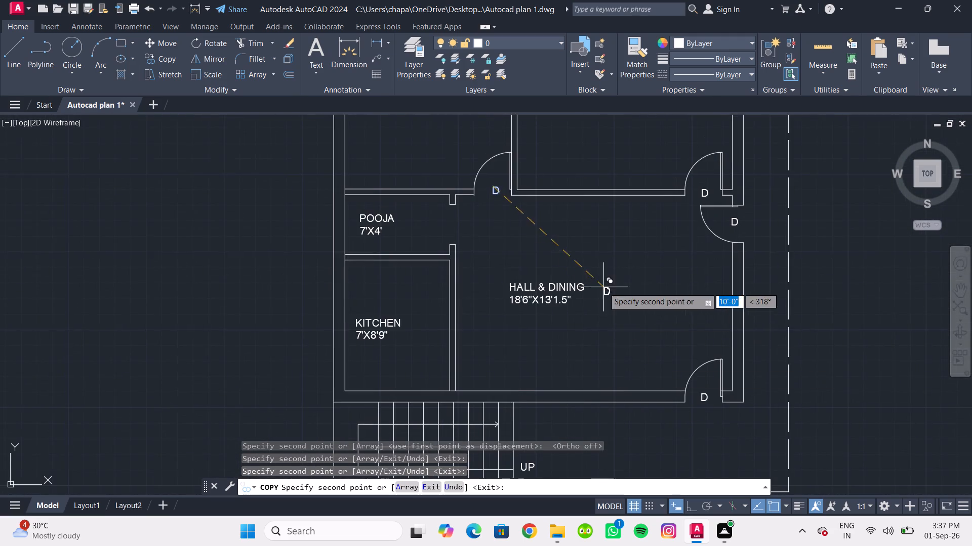
scroll(603, 287, "down", 1)
middle_click_drag(603, 287, 614, 423)
scroll(551, 229, "up", 3)
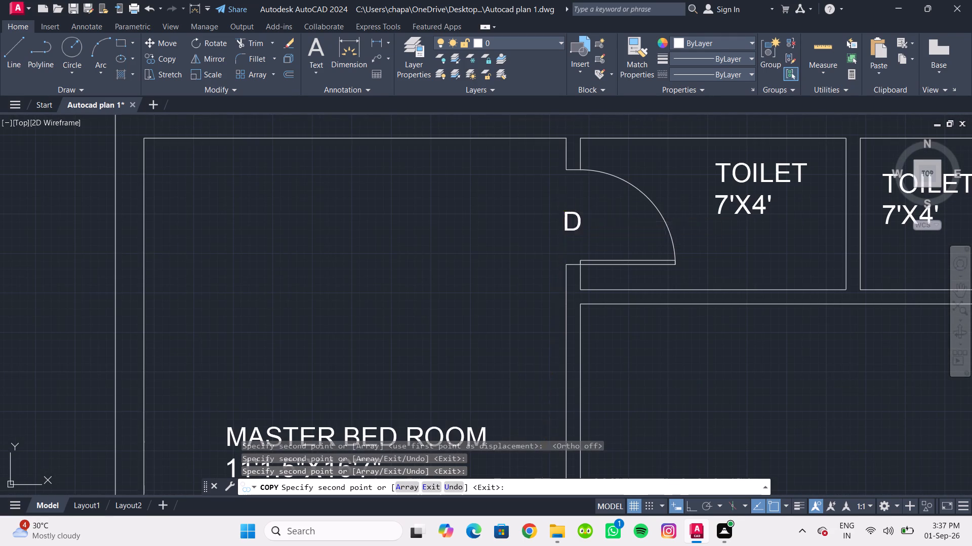
left_click(565, 211)
scroll(702, 288, "down", 1)
middle_click_drag(699, 287, 475, 304)
scroll(618, 303, "up", 2)
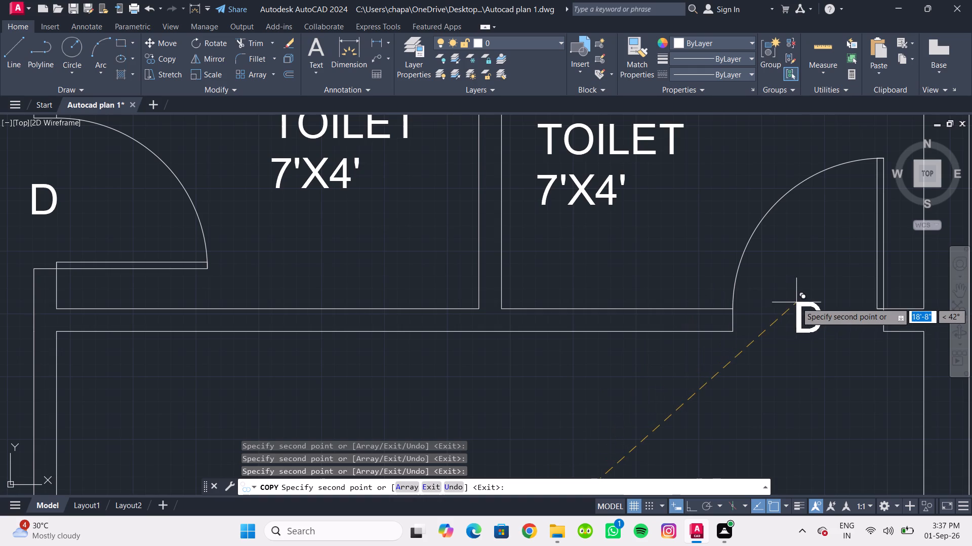
left_click(796, 302)
scroll(629, 365, "down", 3)
middle_click_drag(623, 363, 481, 140)
scroll(479, 228, "down", 1)
middle_click_drag(483, 269, 478, 234)
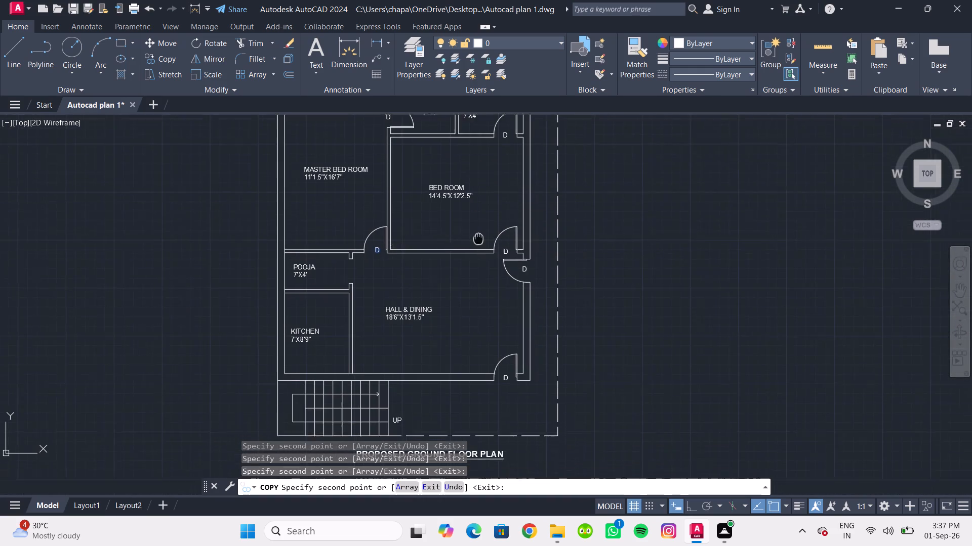
middle_click_drag(478, 234, 478, 215)
scroll(499, 355, "up", 1)
key("Escape")
key("Escape")
key("Escape")
Change the door label at the hall's lower door opening to MD.
scroll(531, 375, "up", 3)
scroll(456, 321, "up", 1)
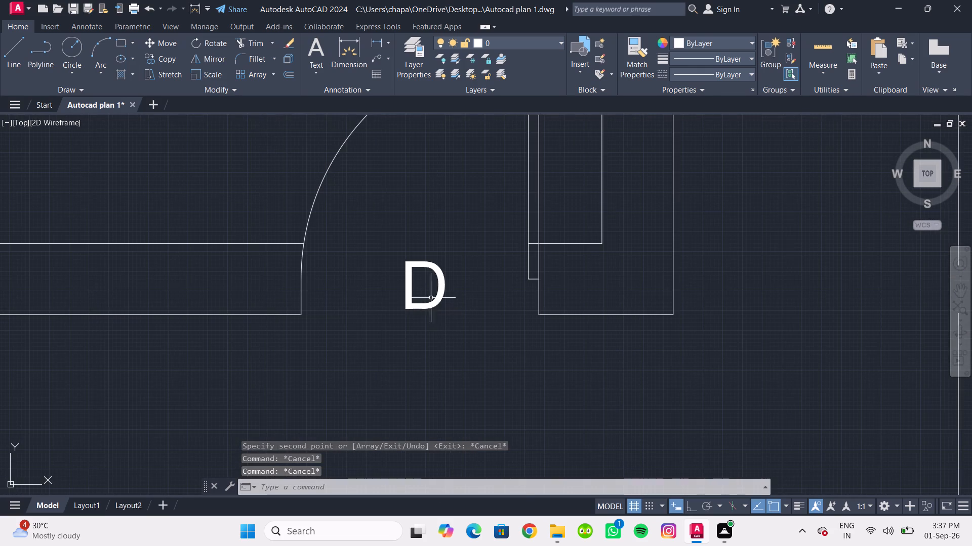
double_click(411, 276)
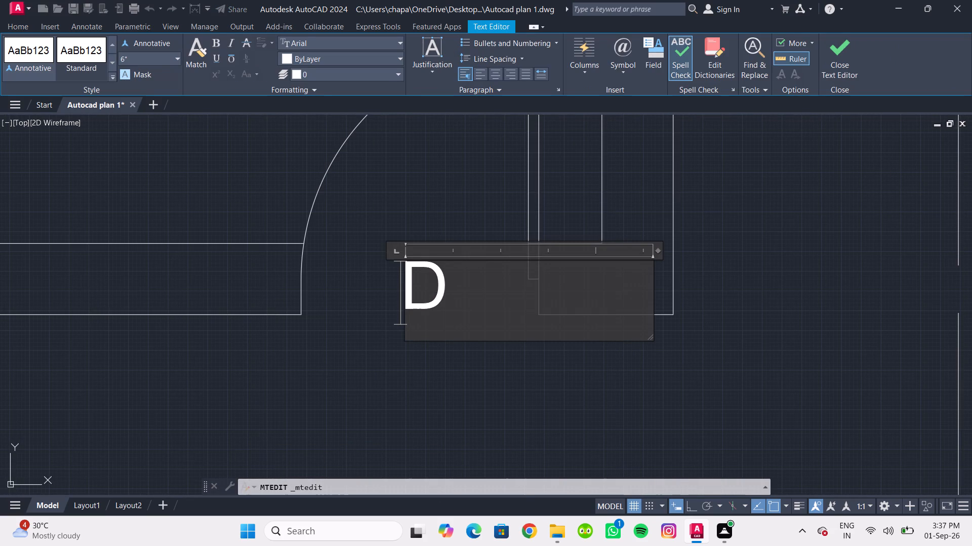
key("m")
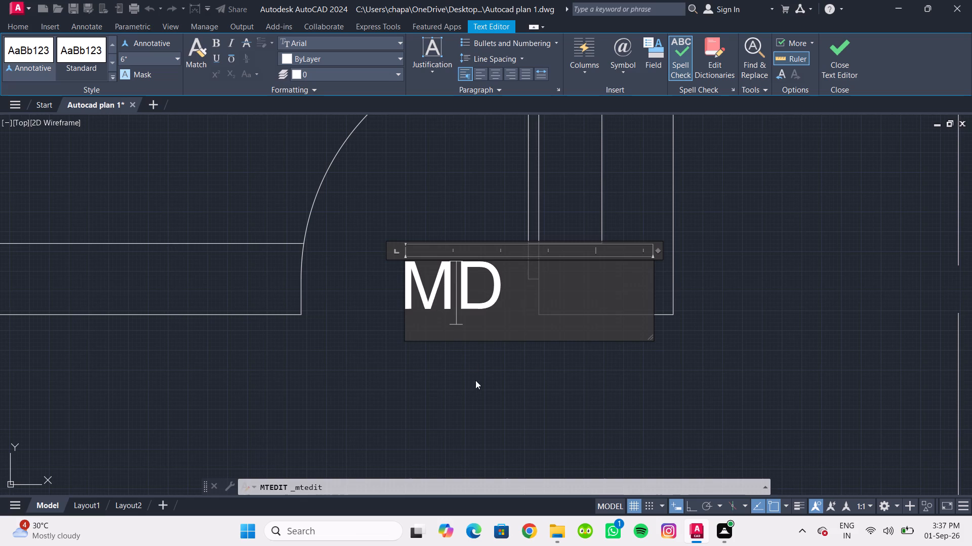
left_click(480, 405)
Move the MD label slightly left to centre it in the hall's lower door opening.
scroll(478, 403, "down", 3)
scroll(470, 370, "up", 4)
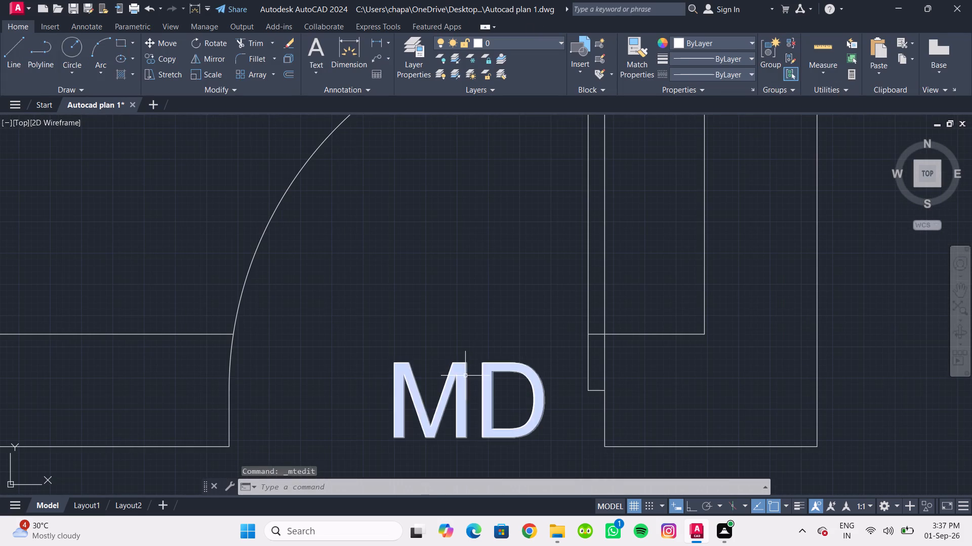
left_click(465, 376)
left_click(163, 51)
left_click(158, 39)
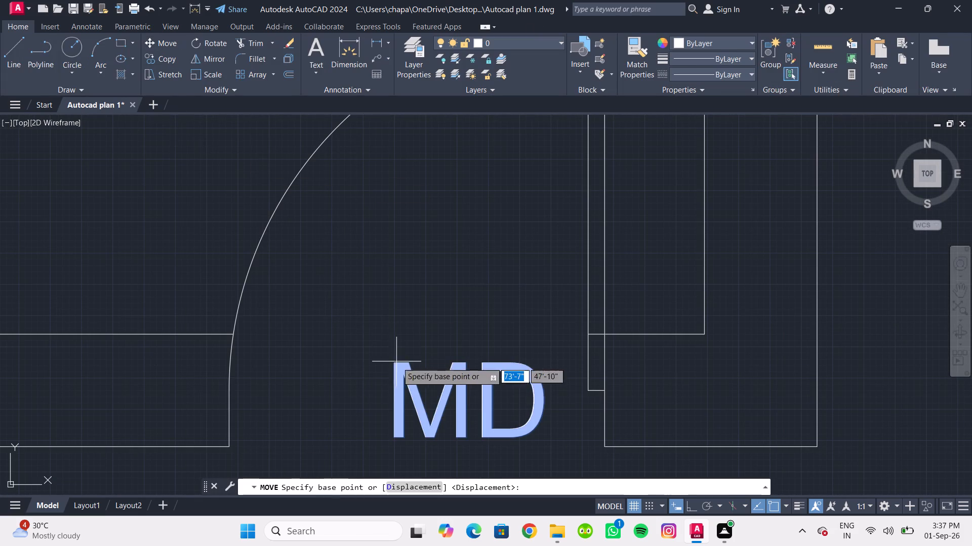
left_click_drag(409, 383, 393, 370)
left_click(358, 375)
Examine the whole plan and the door labels around the bed rooms and hall.
scroll(424, 336, "down", 1)
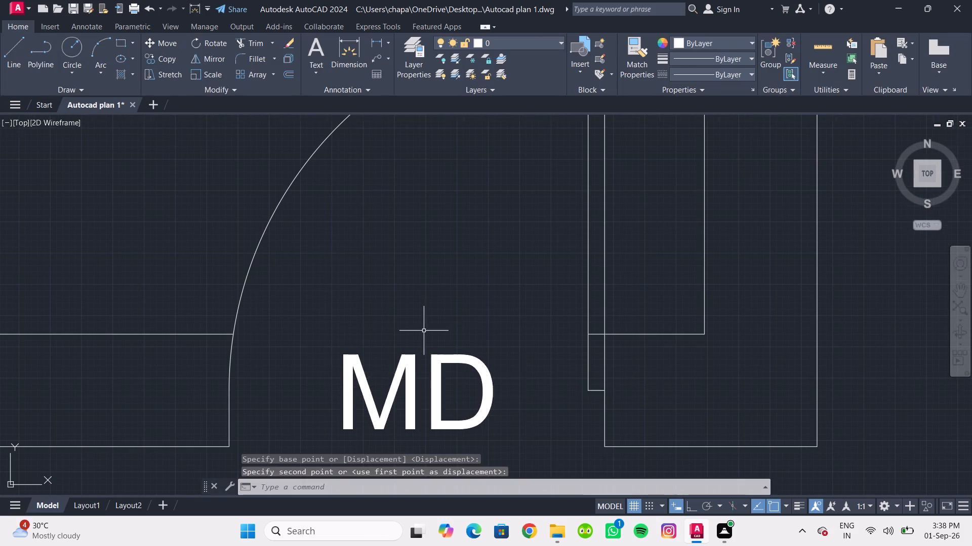
scroll(425, 344, "down", 2)
middle_click_drag(479, 421, 485, 334)
scroll(492, 339, "down", 4)
middle_click_drag(516, 365, 540, 400)
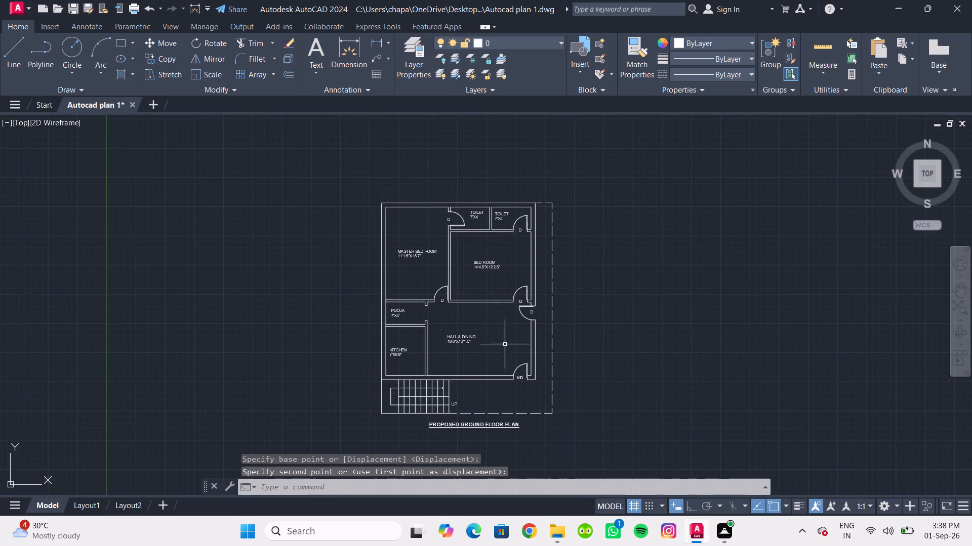
scroll(494, 325, "up", 1)
middle_click_drag(494, 325, 493, 382)
key("Escape")
scroll(492, 381, "up", 1)
middle_click_drag(494, 381, 508, 392)
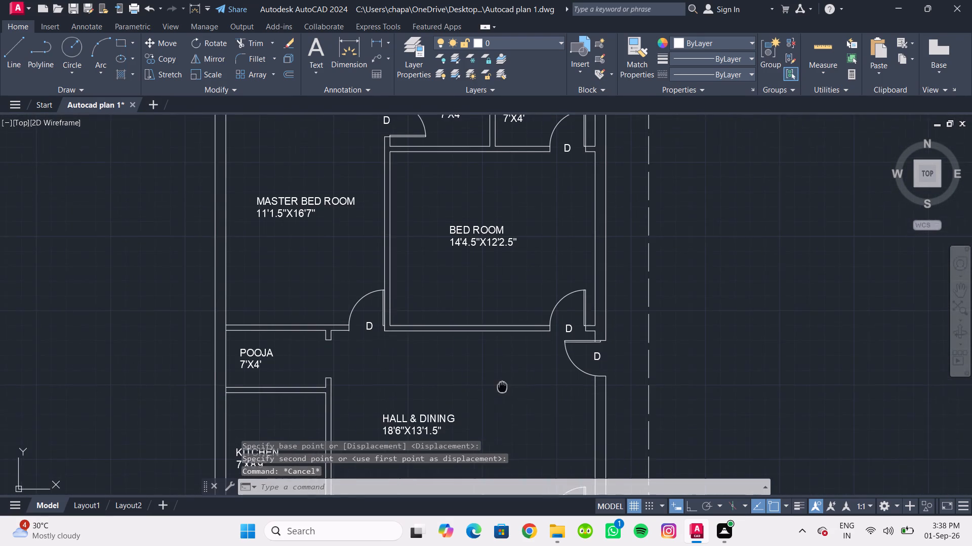
middle_click_drag(508, 392, 511, 396)
scroll(444, 320, "up", 1)
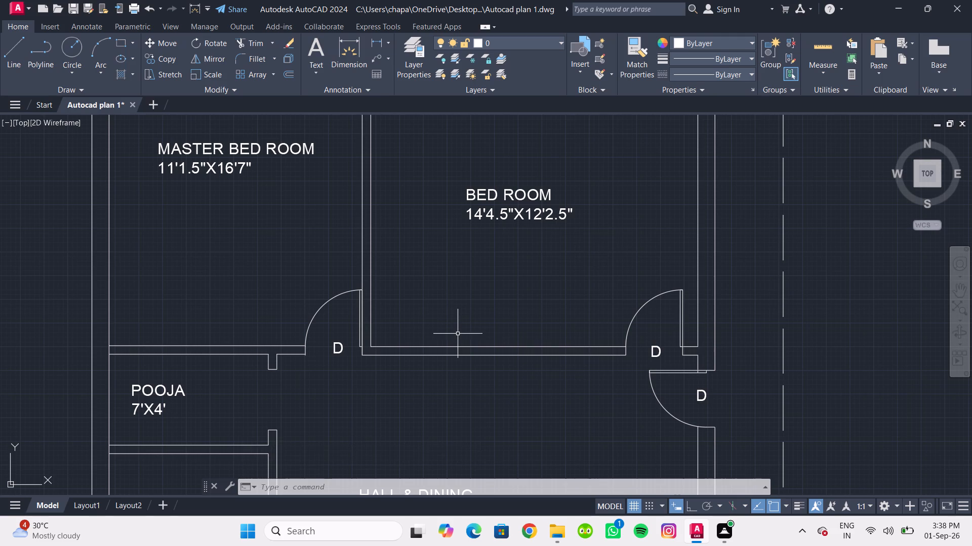
scroll(453, 362, "down", 3)
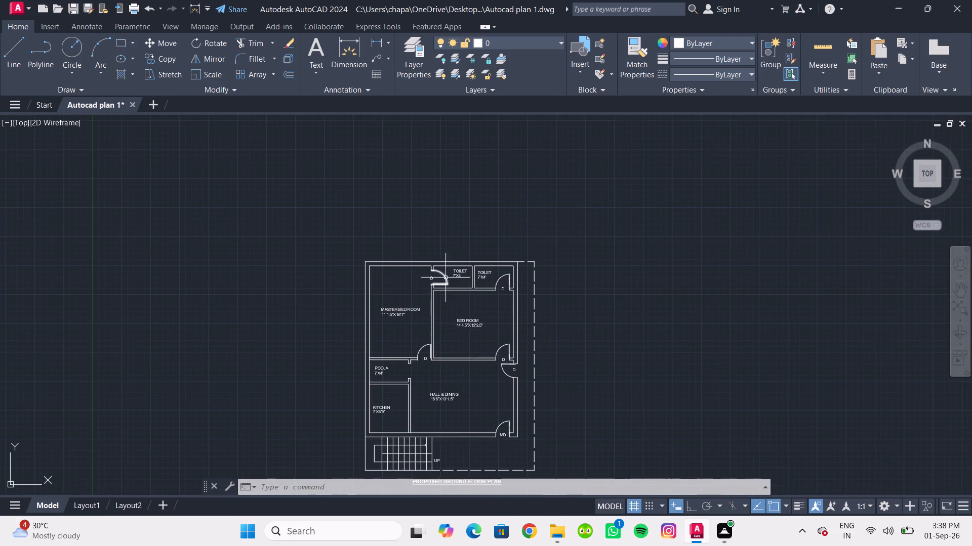
Draw a rectangle 6' long and 9" wide in the empty space above the plan's upper wall.
scroll(442, 271, "up", 3)
middle_click_drag(442, 271, 450, 318)
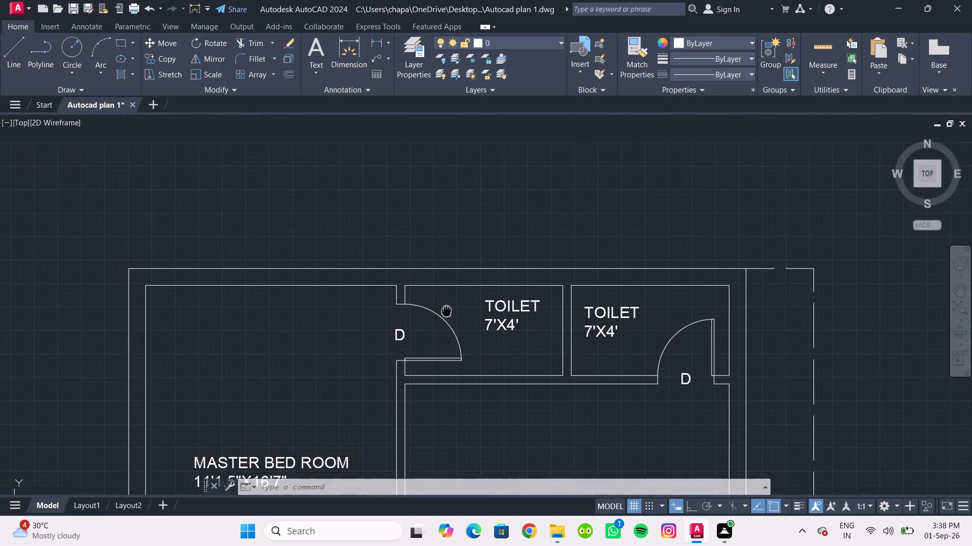
middle_click_drag(450, 318, 453, 339)
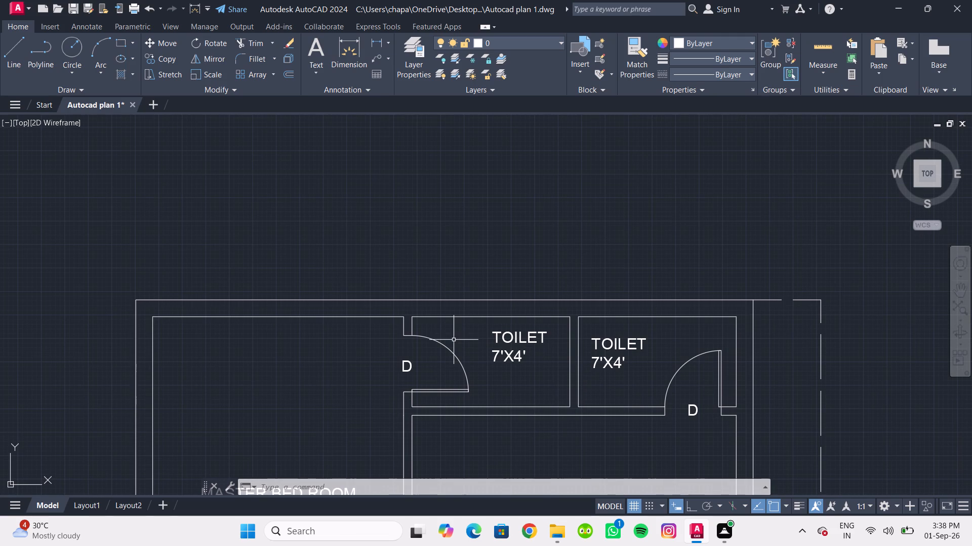
left_click(120, 36)
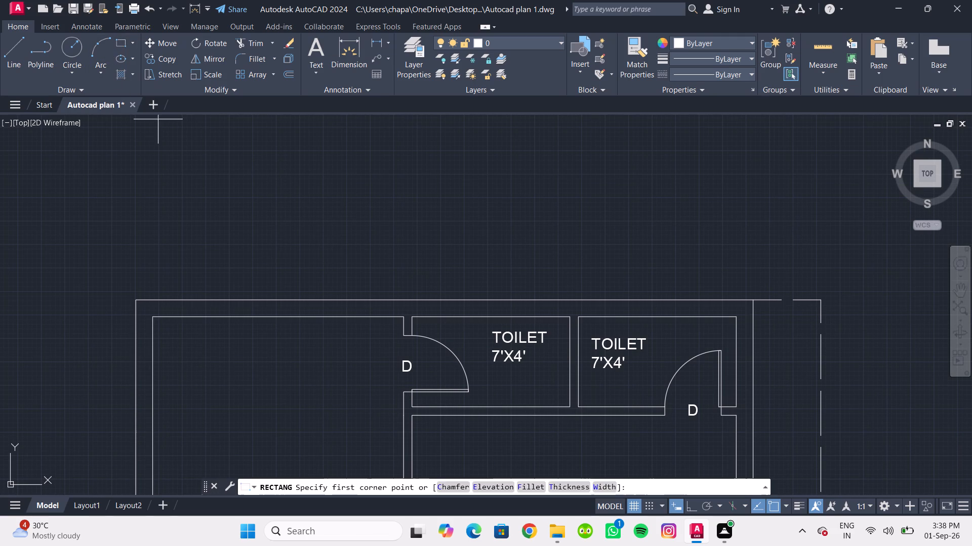
left_click(213, 159)
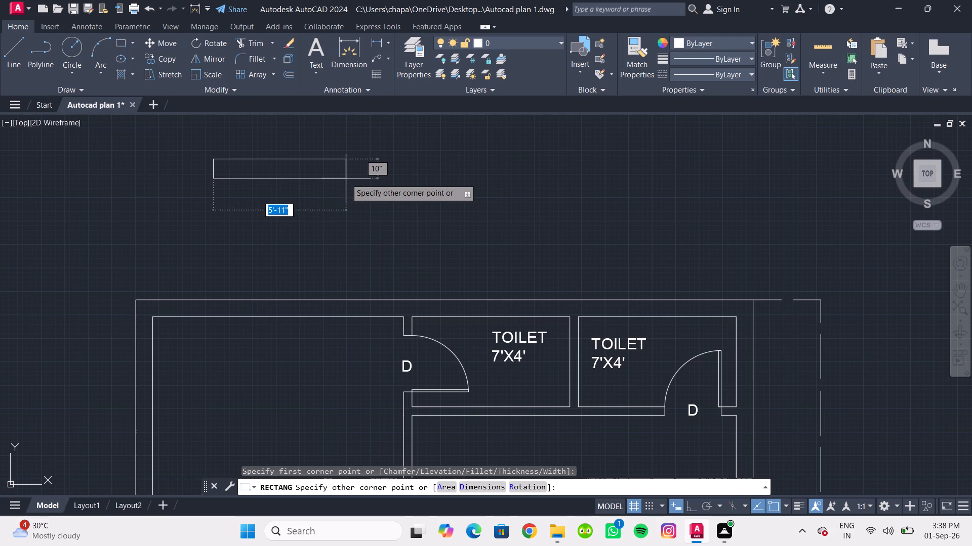
key("d")
key("Return")
type("6'")
key("Return")
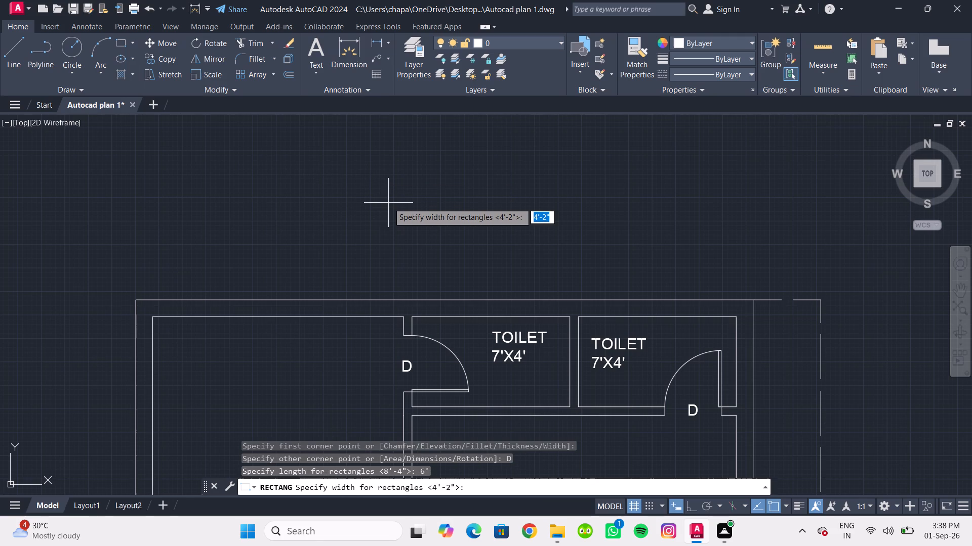
type("9\"")
key("Return")
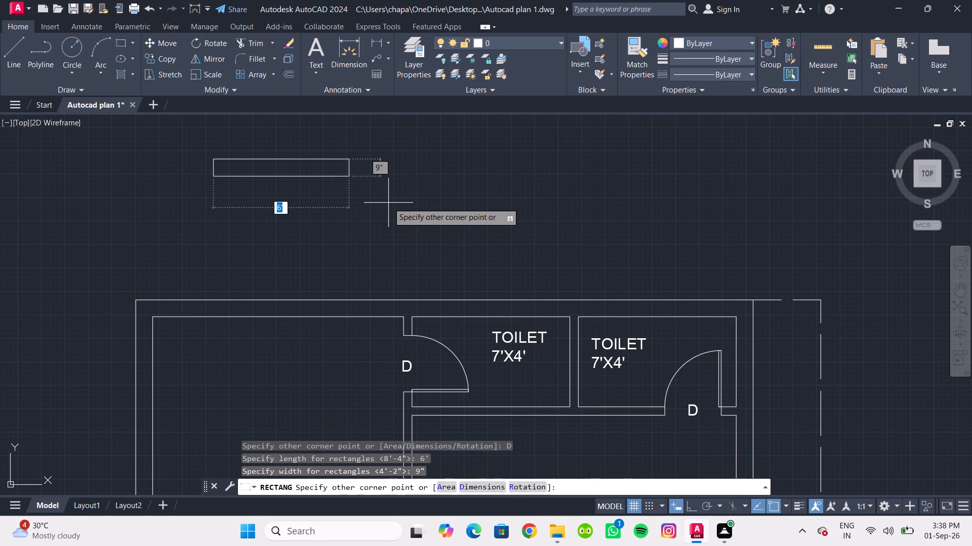
left_click(360, 219)
Draw a horizontal line through the middle of the rectangle, joining the midpoints of its short sides.
scroll(338, 193, "up", 1)
middle_click_drag(338, 193, 445, 316)
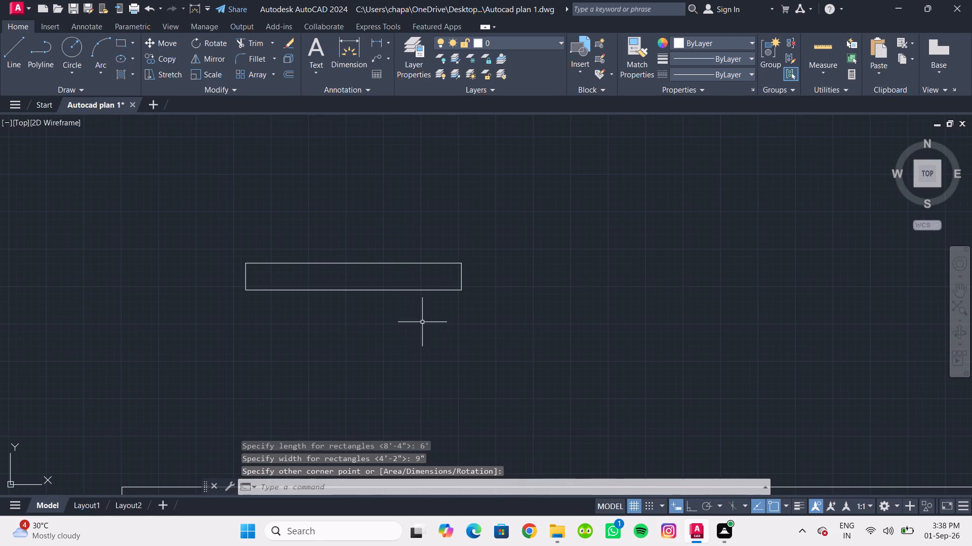
key("l")
key("Return")
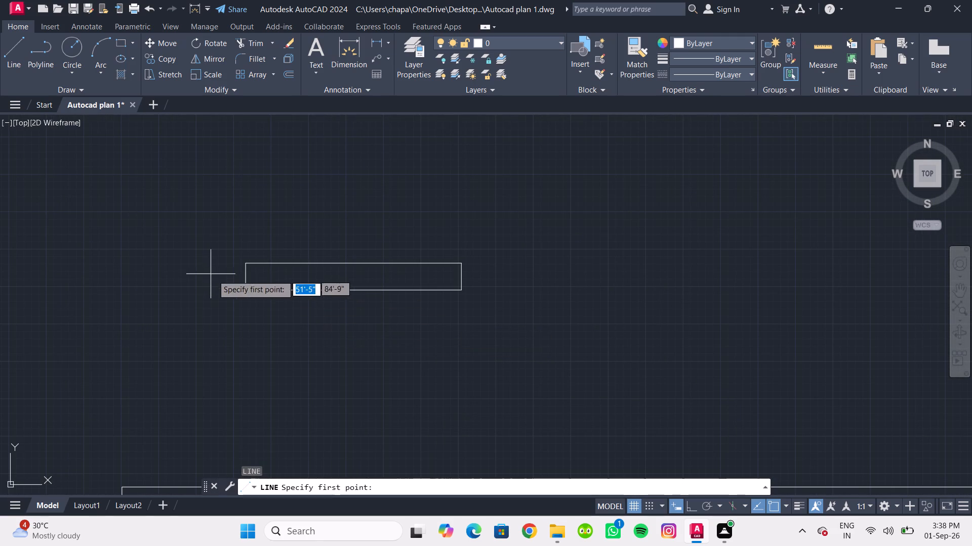
scroll(236, 287, "up", 3)
left_click(273, 247)
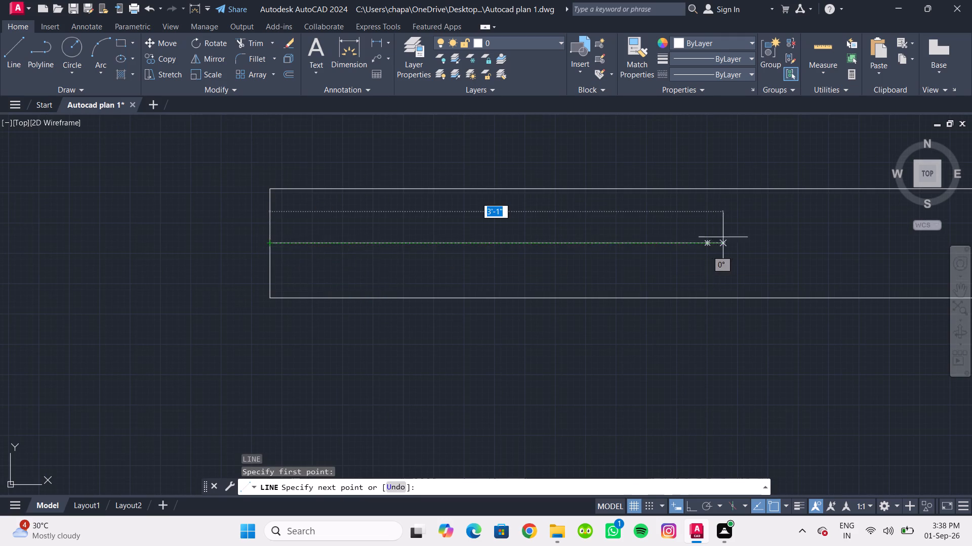
scroll(723, 239, "down", 3)
middle_click_drag(722, 239, 351, 250)
scroll(479, 256, "up", 4)
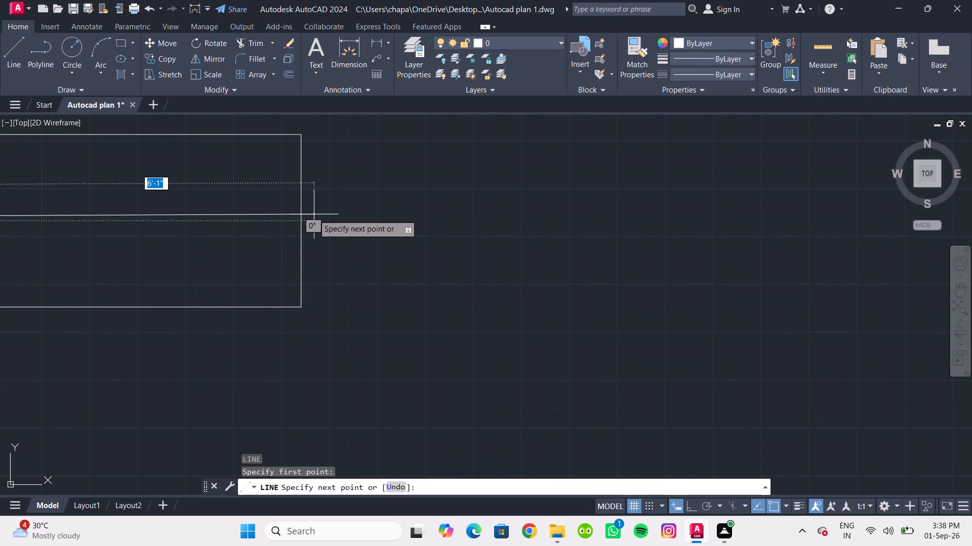
left_click(299, 223)
key("Escape")
key("Escape")
Rotate the rectangle and its centre line 90 degrees so they stand vertical, with Ortho on.
scroll(441, 230, "down", 3)
middle_click_drag(443, 233, 471, 249)
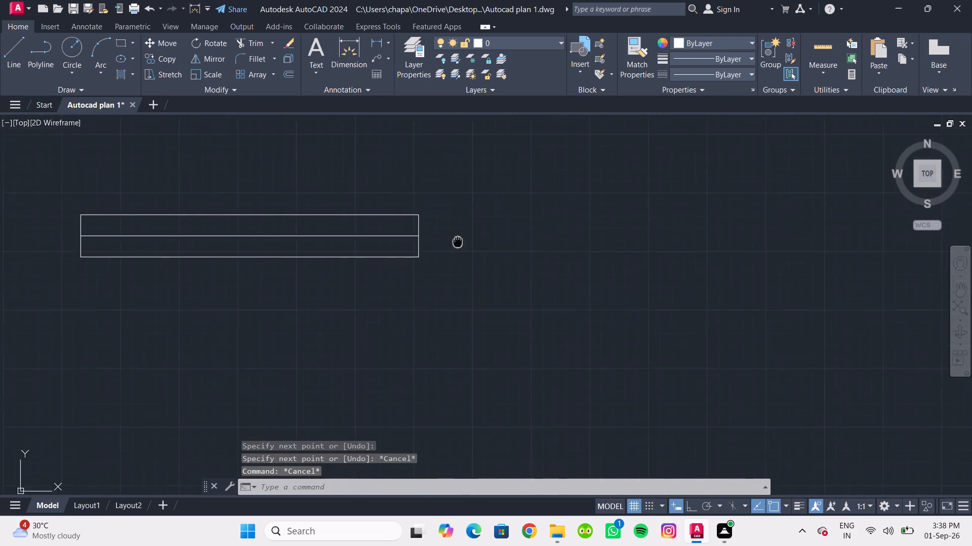
middle_click_drag(471, 249, 501, 266)
scroll(503, 278, "down", 2)
middle_click_drag(502, 281, 531, 300)
left_click_drag(552, 329, 522, 310)
left_click(319, 233)
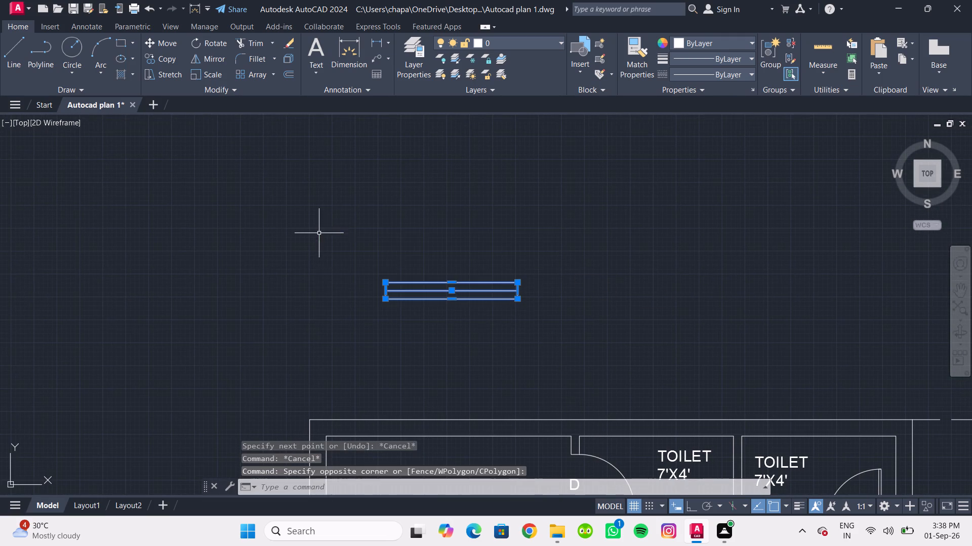
left_click(199, 45)
left_click_drag(425, 305, 408, 260)
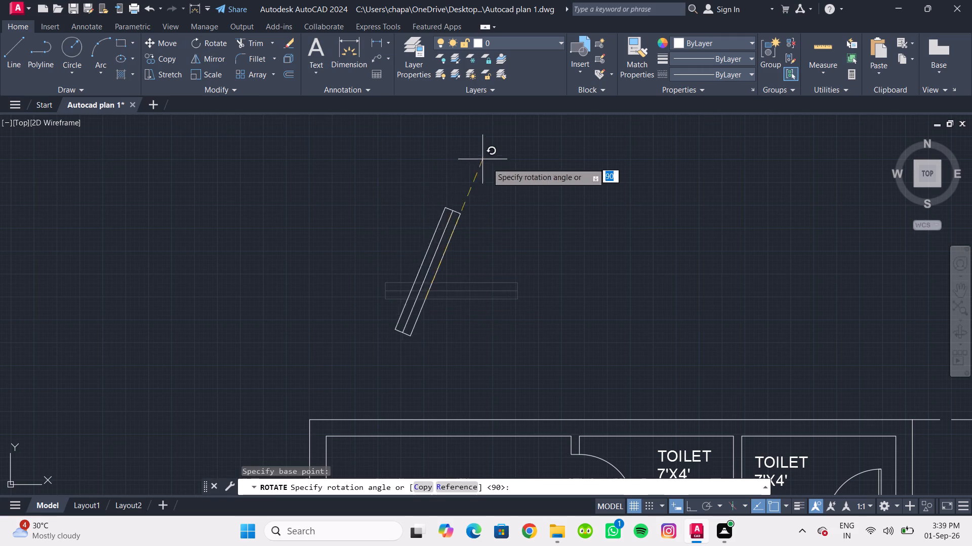
left_click_drag(691, 505, 685, 491)
left_click(441, 174)
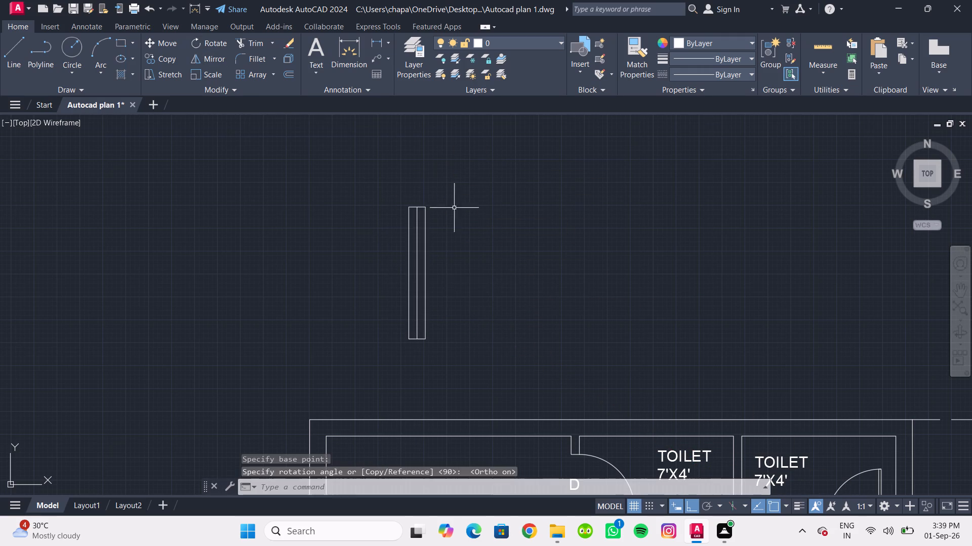
Copy the 6' vertical window symbol from above the plan into the master bed room's left outer wall.
left_click_drag(455, 362, 420, 313)
left_click(362, 155)
left_click(171, 60)
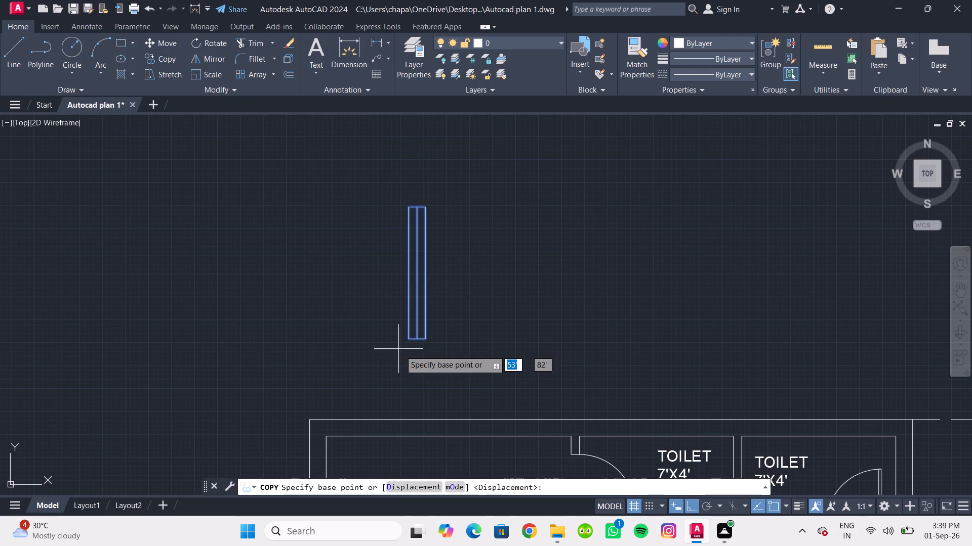
left_click(423, 271)
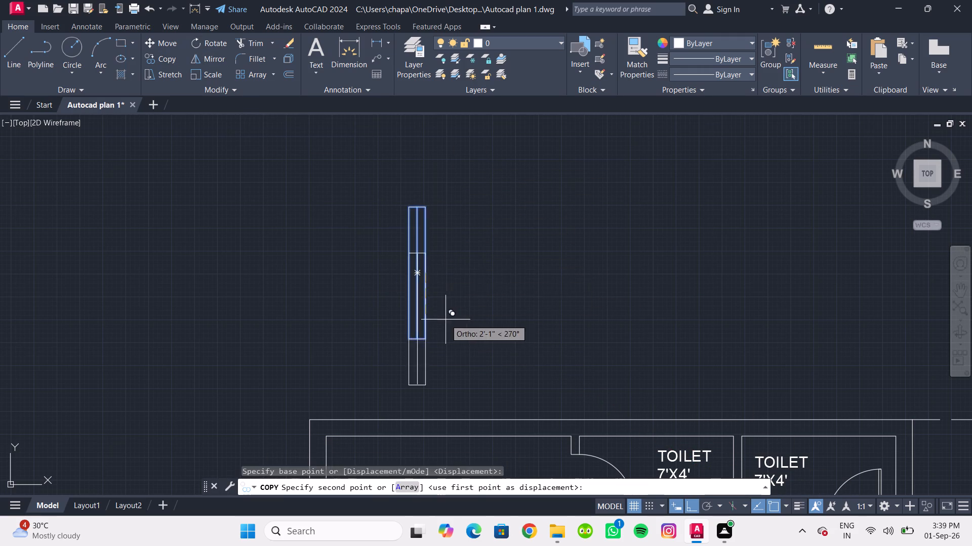
scroll(441, 318, "down", 3)
middle_click_drag(439, 317, 357, 179)
middle_click_drag(333, 299, 330, 255)
middle_click_drag(330, 255, 374, 392)
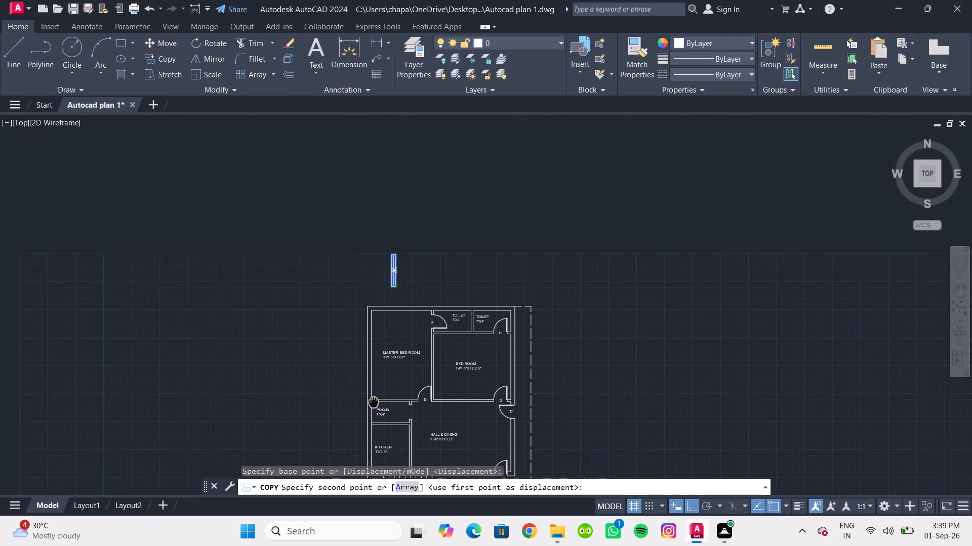
middle_click_drag(374, 392, 375, 340)
scroll(363, 327, "up", 4)
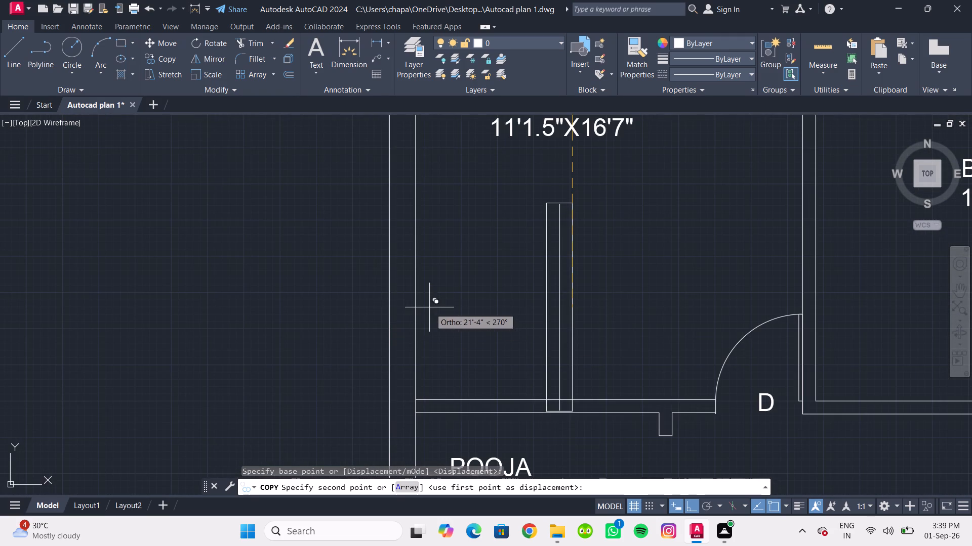
left_click(415, 268, "shift")
Place another copy of the 6' window symbol in the bed room's right outer wall and end the copying.
scroll(496, 276, "down", 2)
middle_click_drag(494, 276, 381, 270)
scroll(451, 284, "down", 2)
middle_click_drag(451, 284, 435, 276)
scroll(435, 276, "up", 1)
middle_click_drag(435, 276, 417, 269)
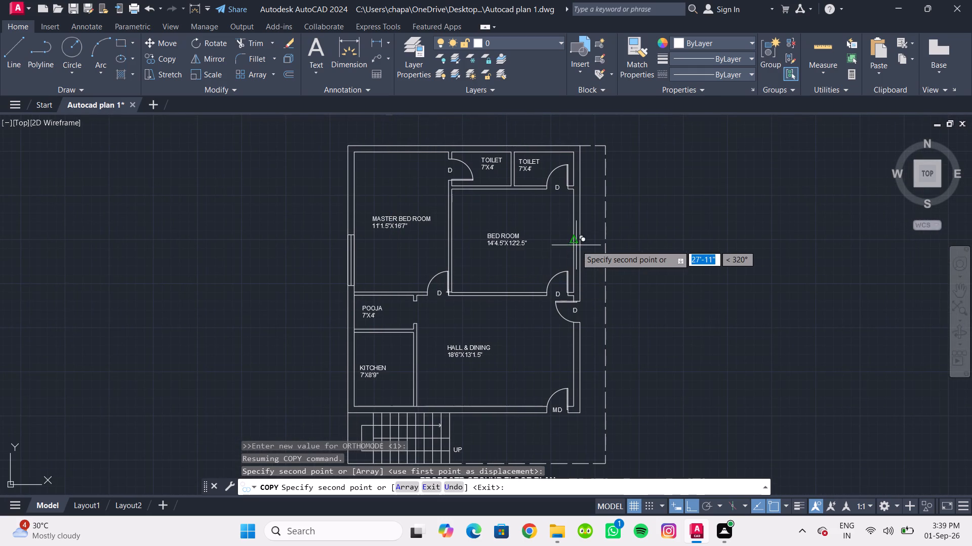
scroll(570, 251, "up", 3)
scroll(383, 282, "down", 1)
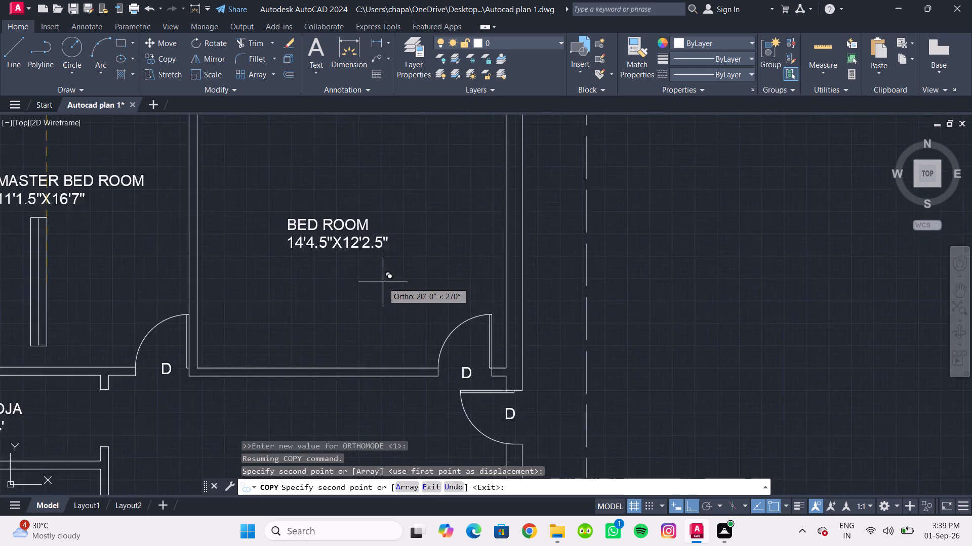
scroll(383, 282, "down", 1)
middle_click_drag(383, 282, 445, 267)
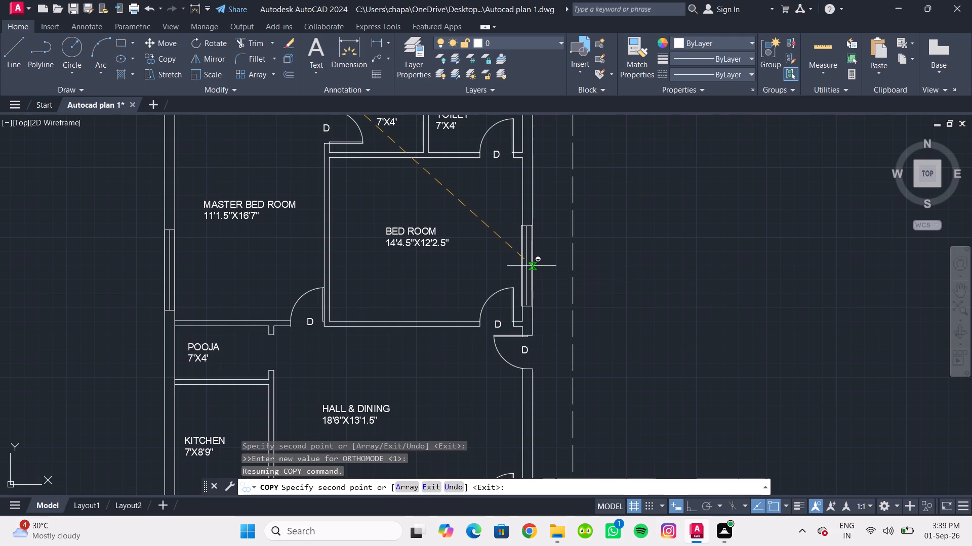
left_click(532, 266, "shift")
key("Escape")
Stretch the lower end of the original window symbol above the plan 2' upward to shorten it.
scroll(602, 246, "down", 2)
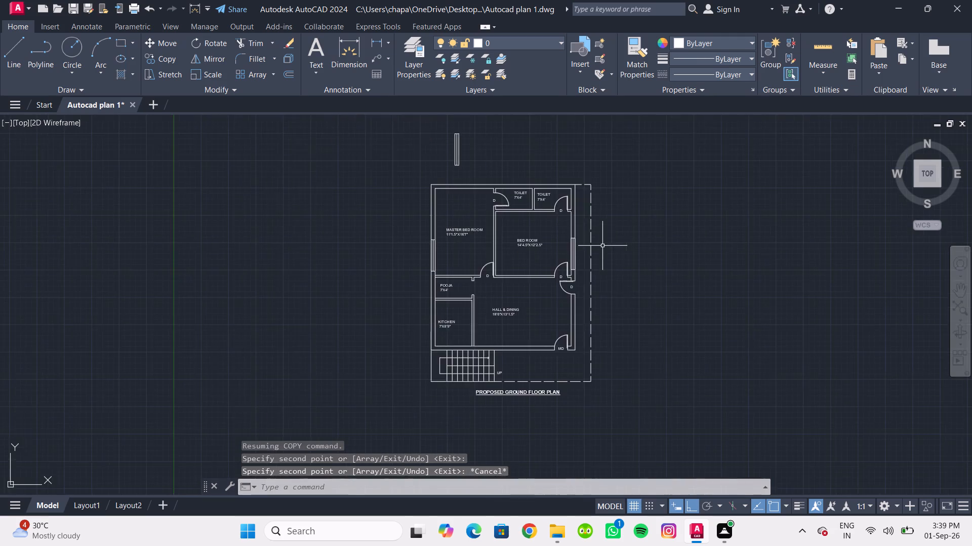
middle_click_drag(602, 246, 626, 260)
scroll(615, 279, "up", 1)
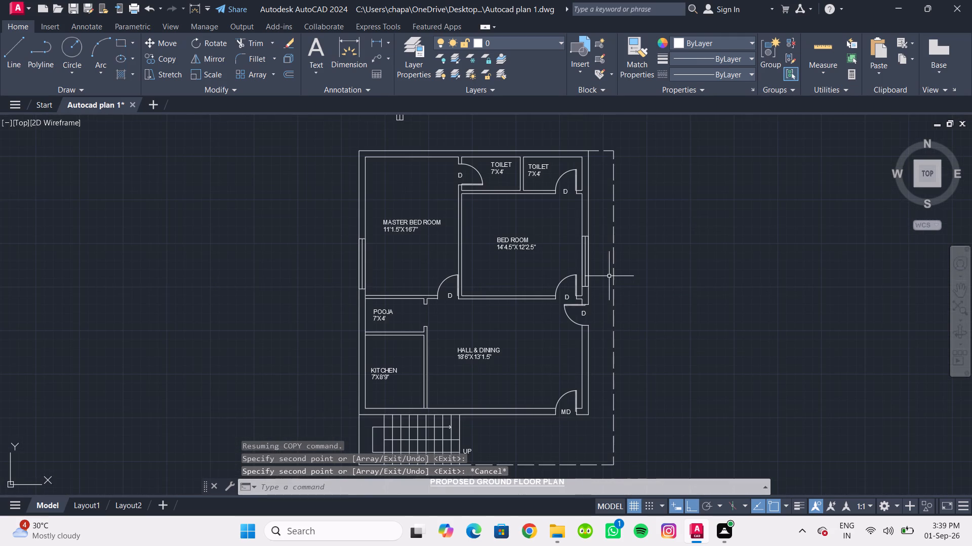
middle_click_drag(609, 276, 616, 369)
scroll(404, 173, "up", 2)
left_click(147, 72)
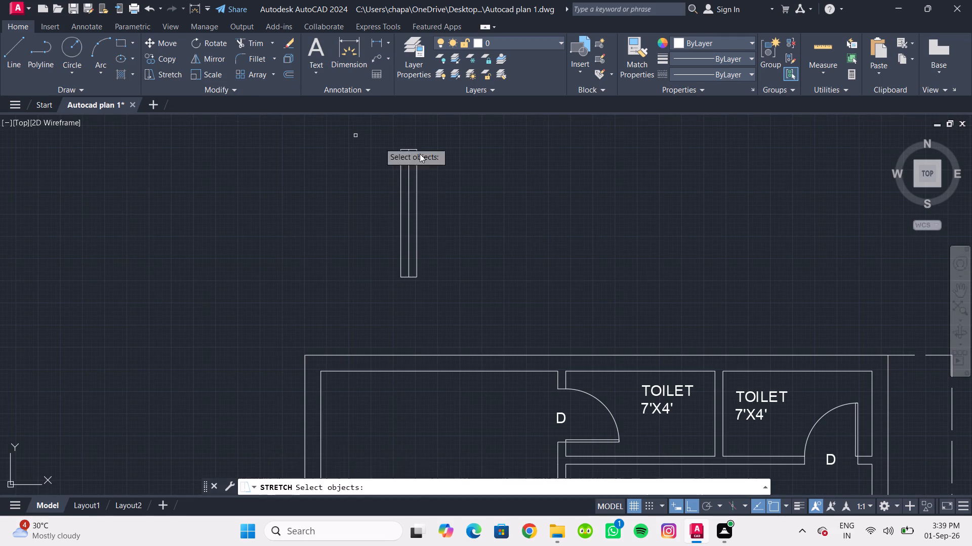
scroll(434, 157, "up", 2)
middle_click_drag(434, 159, 452, 193)
left_click_drag(320, 141, 328, 147)
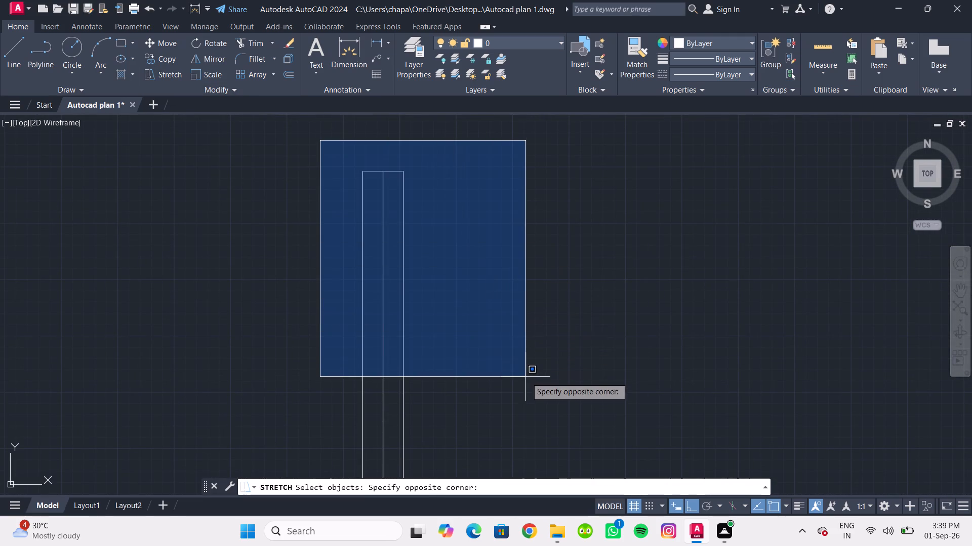
left_click(509, 367)
scroll(443, 301, "down", 2)
middle_click_drag(443, 301, 429, 191)
left_click_drag(449, 295, 442, 292)
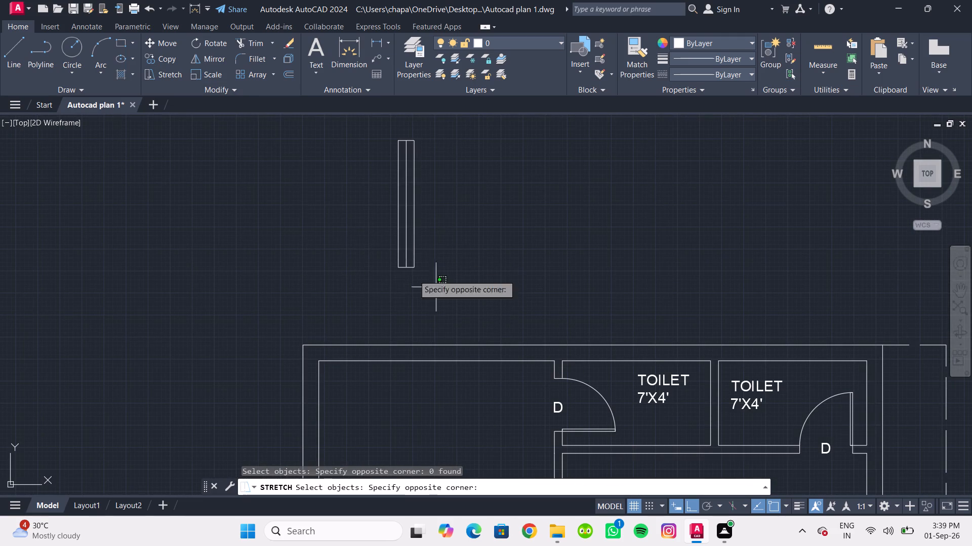
left_click(328, 210)
middle_click_drag(469, 280, 480, 260)
scroll(457, 264, "up", 1)
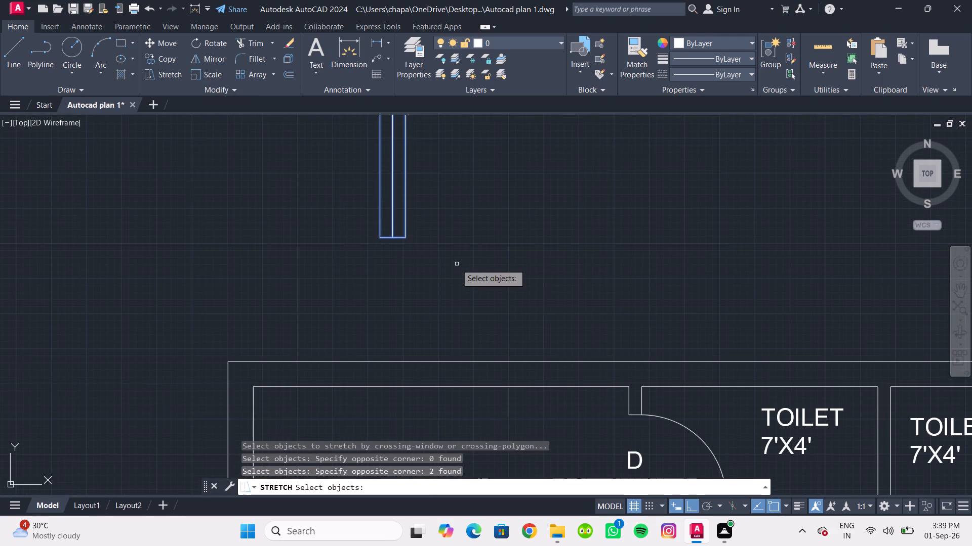
key("Return")
middle_click_drag(424, 269, 454, 331)
middle_click_drag(455, 338, 456, 344)
scroll(455, 348, "up", 2)
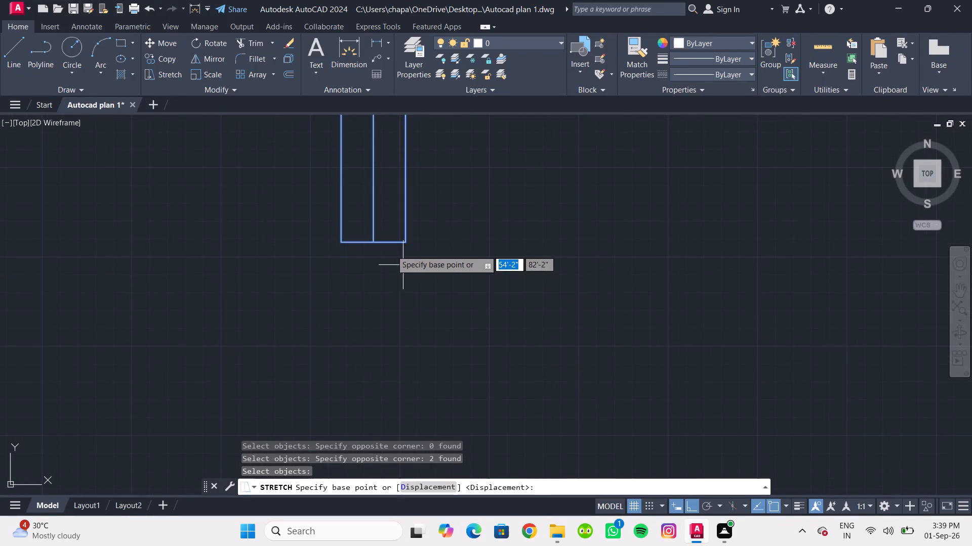
left_click(375, 240)
scroll(374, 178, "down", 2)
middle_click_drag(374, 178, 378, 371)
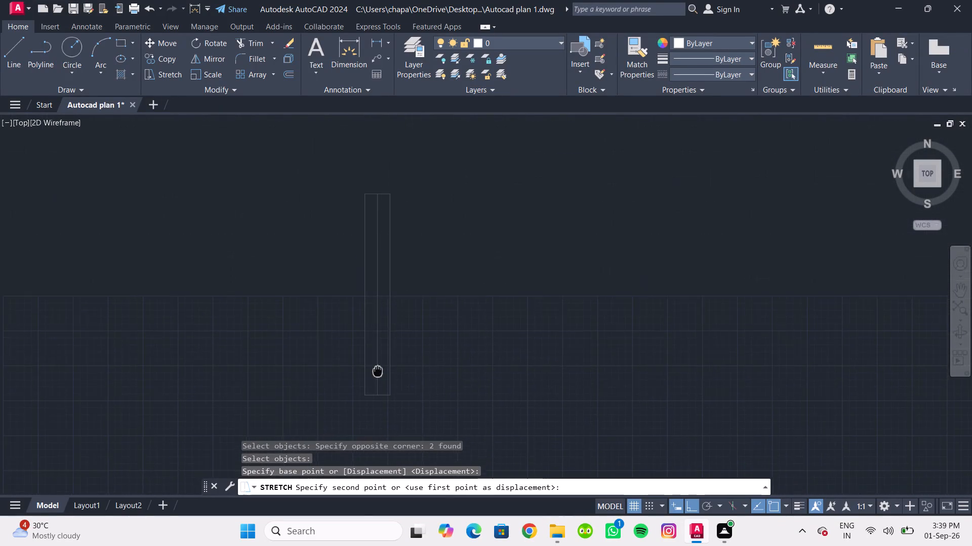
middle_click_drag(378, 371, 379, 373)
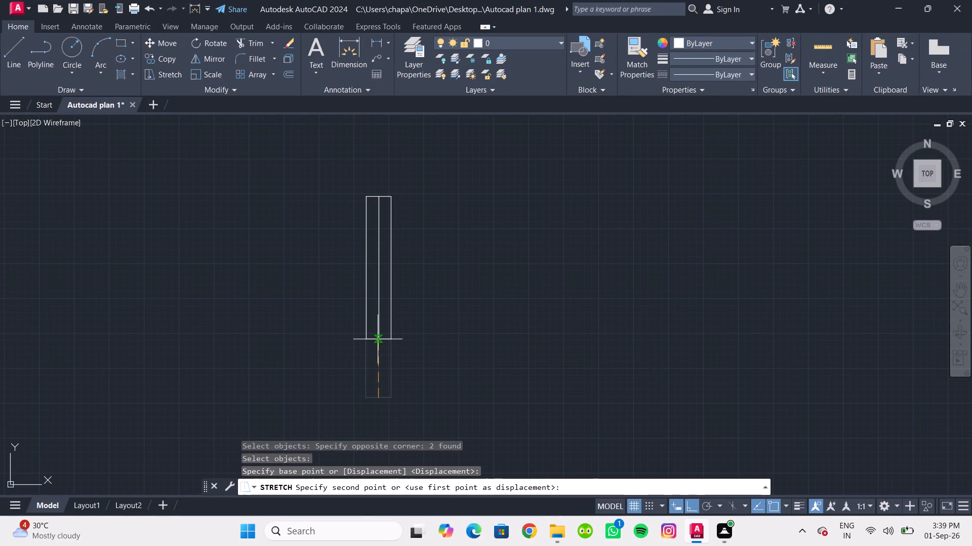
type("2'")
key("Return")
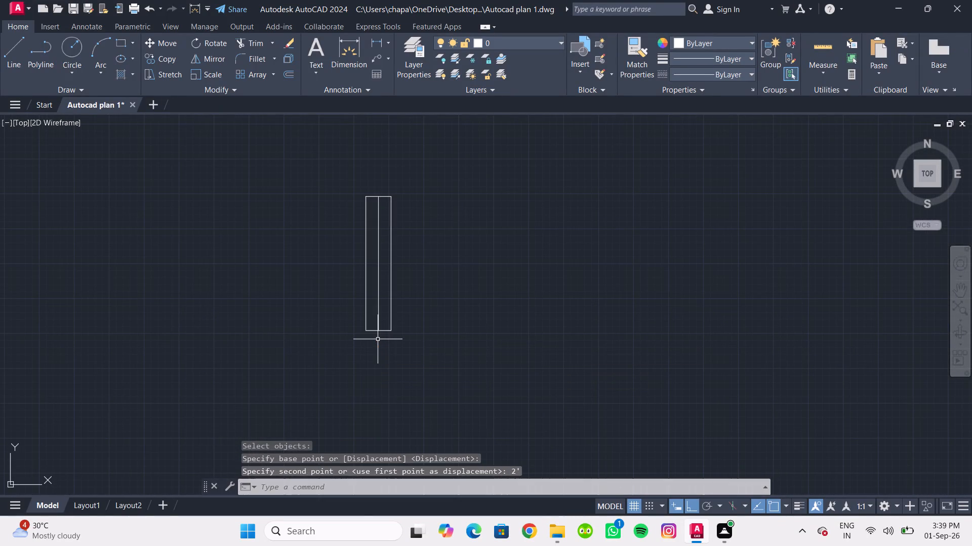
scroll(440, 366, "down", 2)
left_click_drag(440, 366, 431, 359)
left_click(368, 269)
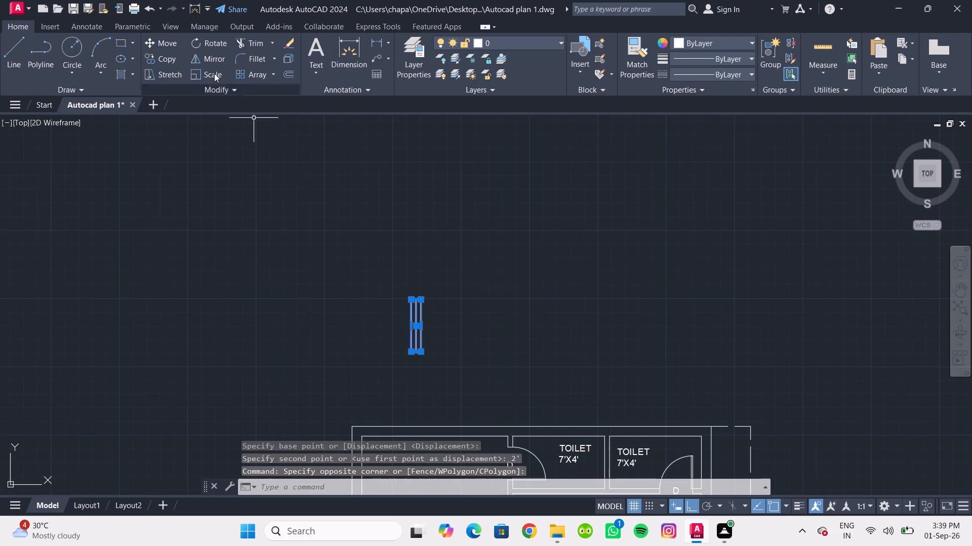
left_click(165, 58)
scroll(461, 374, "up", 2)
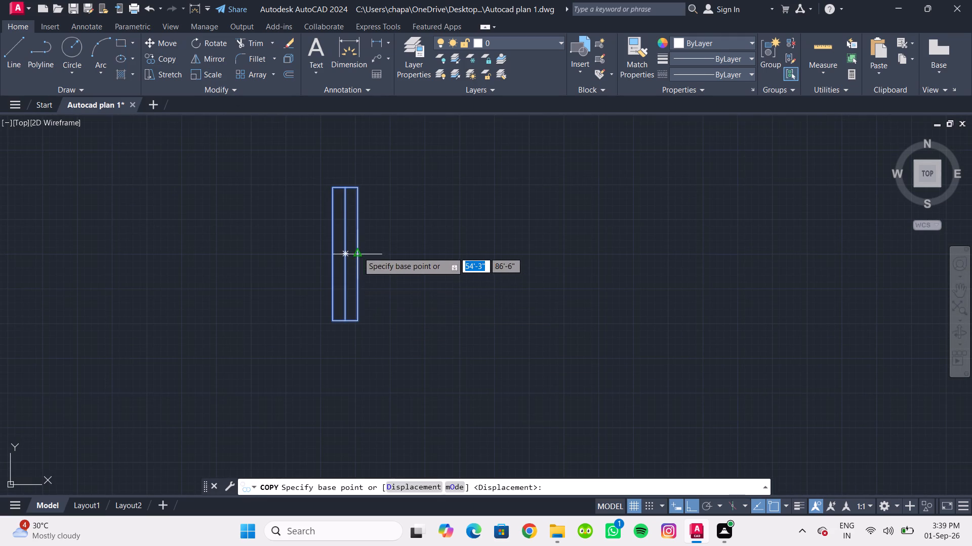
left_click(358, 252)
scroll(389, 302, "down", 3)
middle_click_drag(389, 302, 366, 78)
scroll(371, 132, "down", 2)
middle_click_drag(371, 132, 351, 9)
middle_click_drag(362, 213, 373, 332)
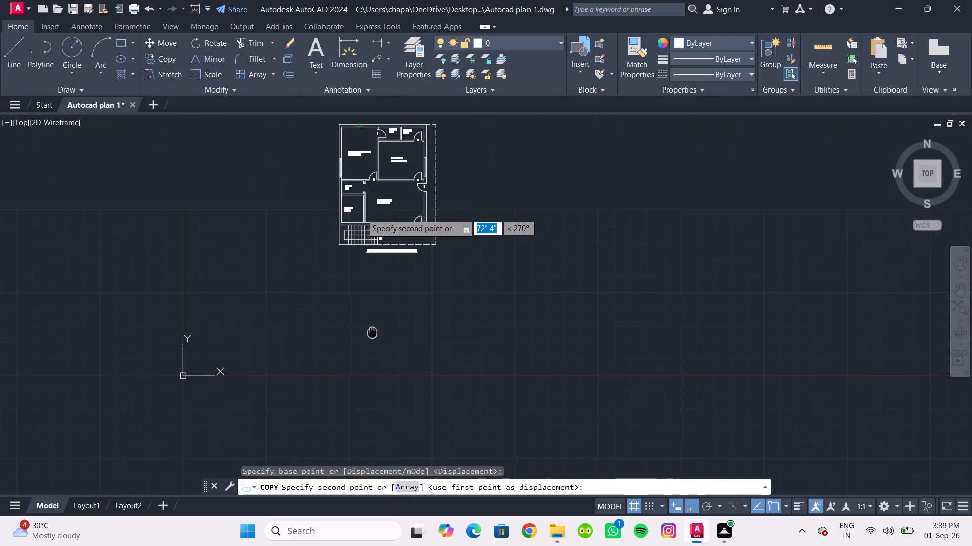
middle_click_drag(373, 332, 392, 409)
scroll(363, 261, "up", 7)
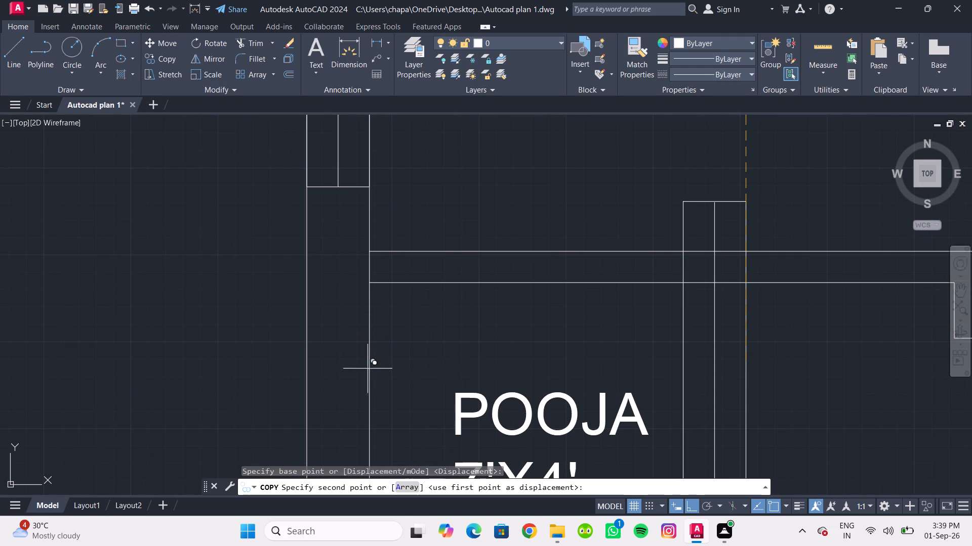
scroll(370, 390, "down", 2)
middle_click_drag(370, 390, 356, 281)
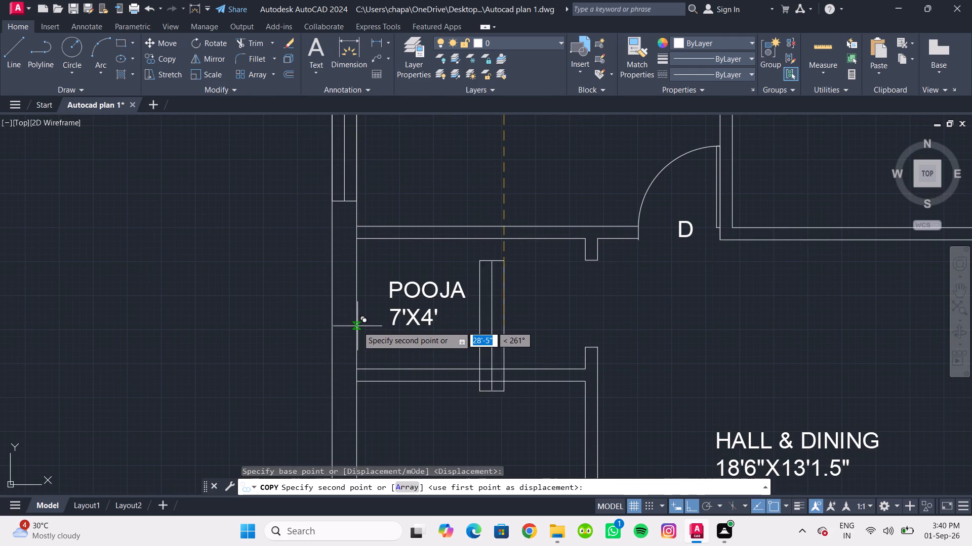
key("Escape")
Trim the left outer wall's inner line where the partitions above and below the pooja room join it.
type("TR")
key("Return")
scroll(354, 200, "up", 2)
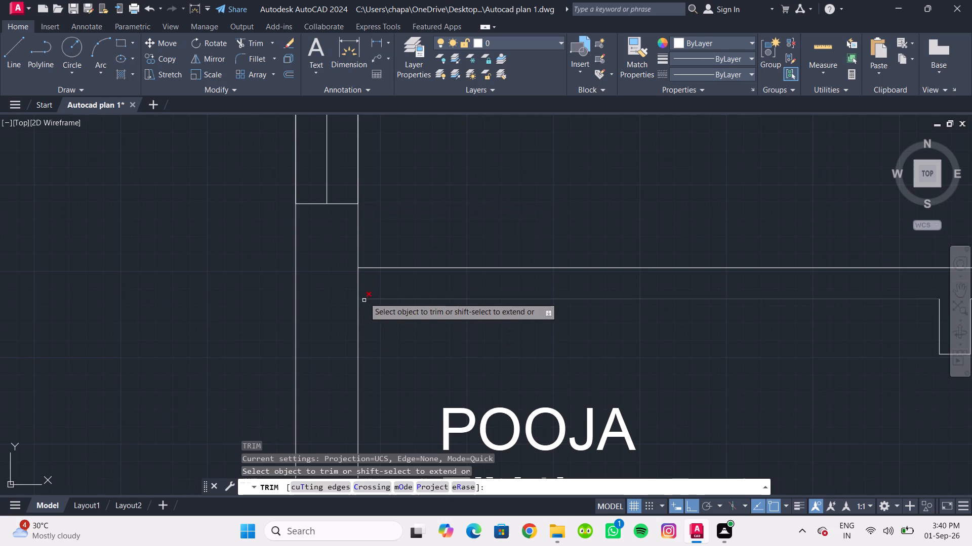
left_click_drag(366, 286, 346, 280)
middle_click_drag(371, 305, 386, 55)
scroll(371, 305, "down", 1)
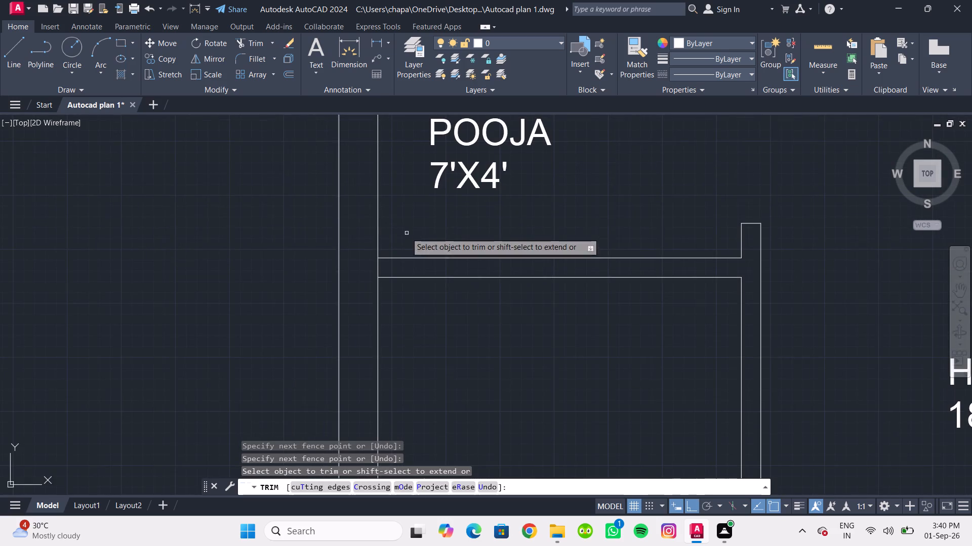
scroll(382, 268, "up", 2)
left_click_drag(388, 272, 346, 266)
key("Escape")
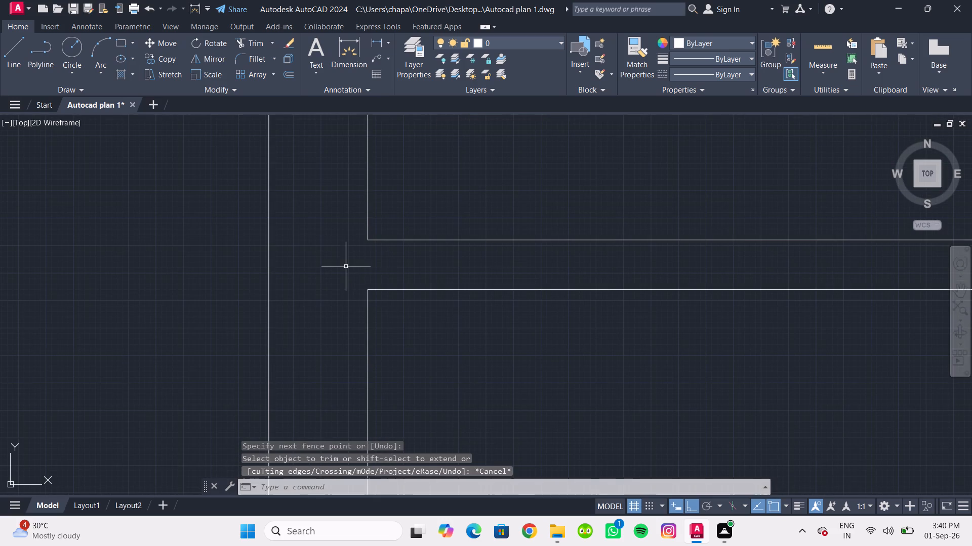
Copy the shortened window symbol from above the plan into the pooja room's left outer wall, midway between its partitions.
scroll(410, 314, "down", 2)
middle_click_drag(410, 316, 406, 340)
scroll(409, 272, "down", 3)
middle_click_drag(408, 271, 403, 376)
scroll(426, 138, "down", 2)
middle_click_drag(425, 147, 416, 303)
scroll(428, 195, "up", 2)
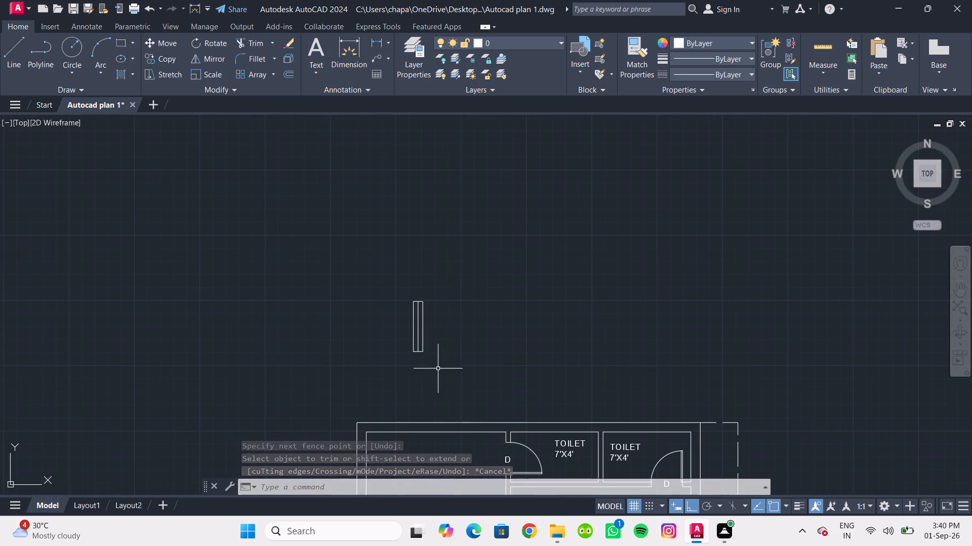
left_click_drag(435, 379, 416, 344)
left_click(376, 247)
left_click(172, 60)
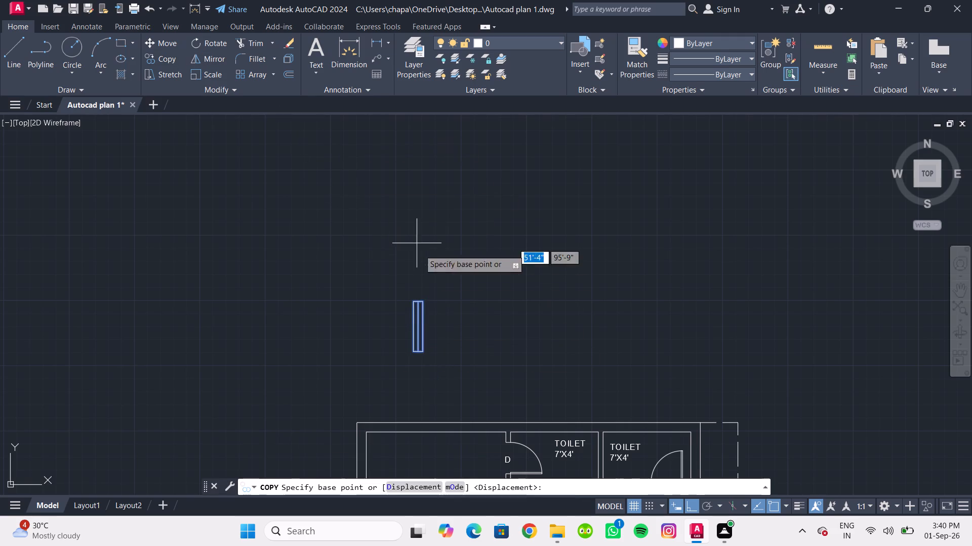
scroll(437, 294, "up", 3)
middle_click_drag(438, 334, 407, 157)
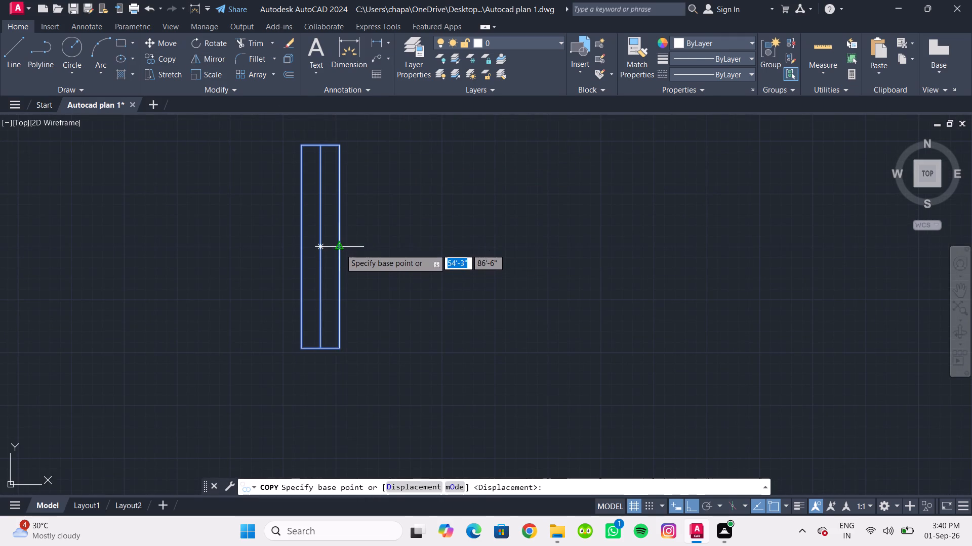
left_click(340, 249)
scroll(375, 289, "down", 3)
middle_click_drag(375, 289, 349, 76)
middle_click_drag(345, 300, 337, 161)
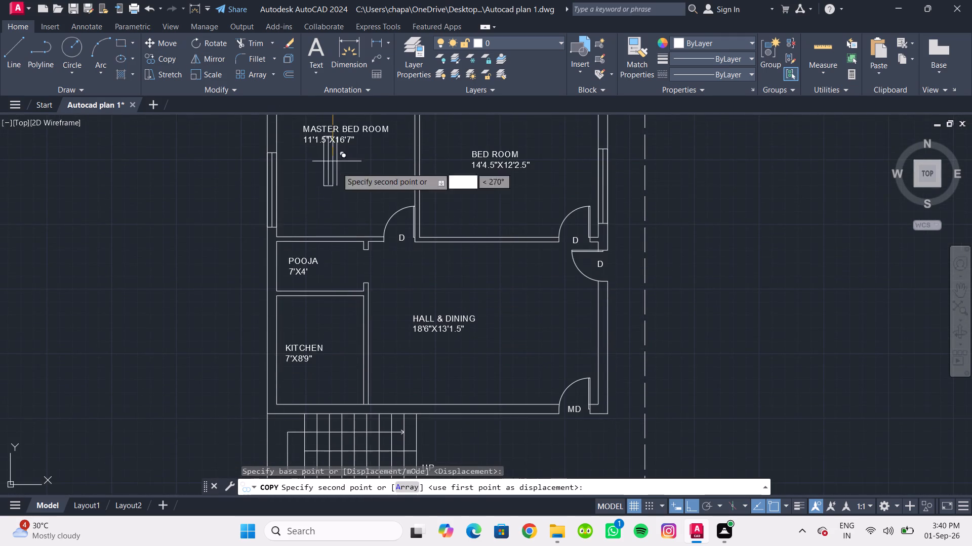
scroll(285, 237, "up", 2)
left_click(263, 309)
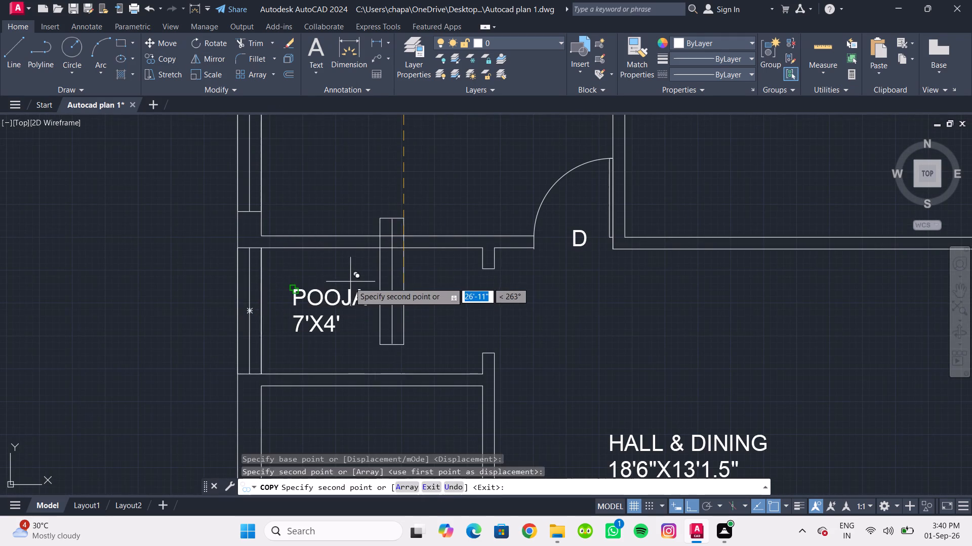
Place another copy of the shortened window symbol in the kitchen's left outer wall.
scroll(346, 286, "down", 2)
middle_click_drag(346, 287, 337, 243)
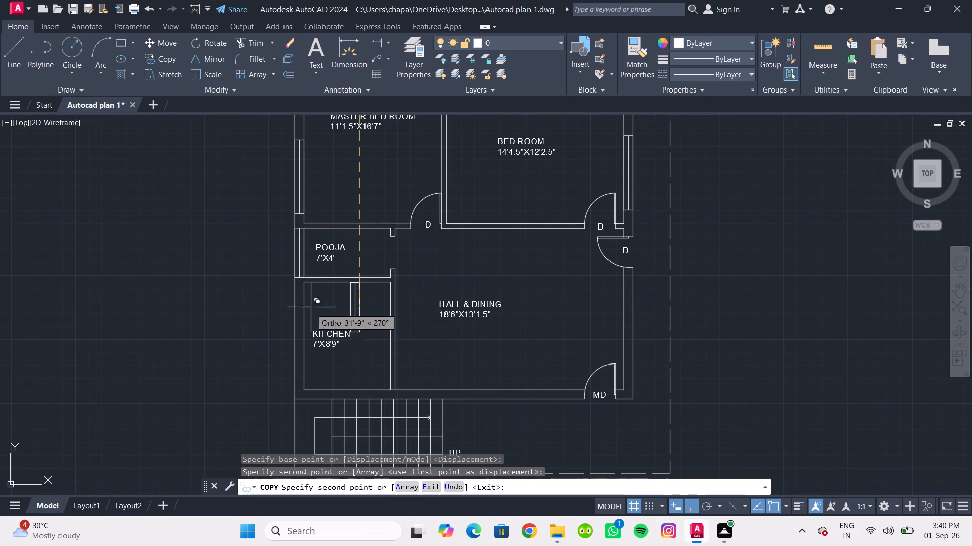
left_click(302, 334)
Place a copy of the shortened window symbol in the hall's right outer wall, between the D and MD doors.
scroll(425, 304, "down", 2)
middle_click_drag(423, 305, 334, 325)
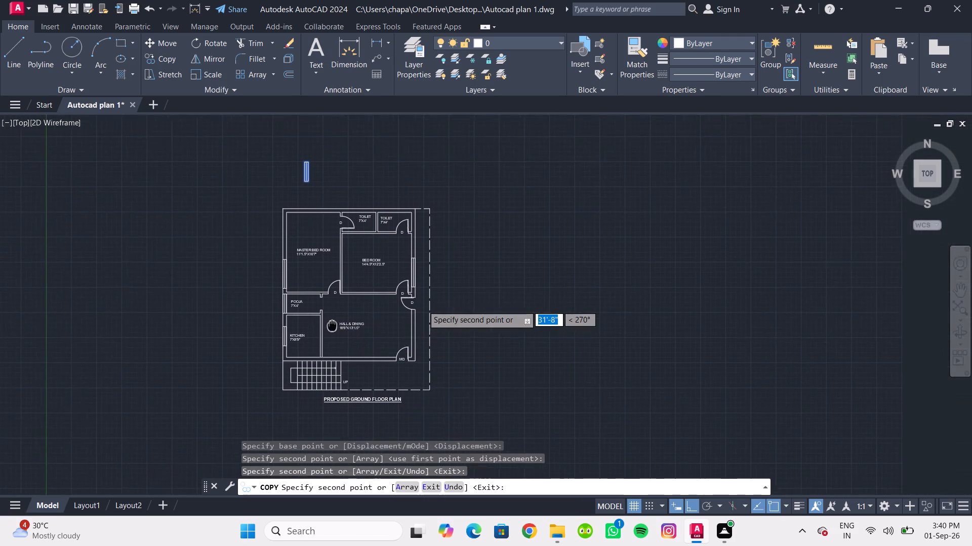
middle_click_drag(334, 325, 344, 330)
middle_click_drag(460, 327, 392, 305)
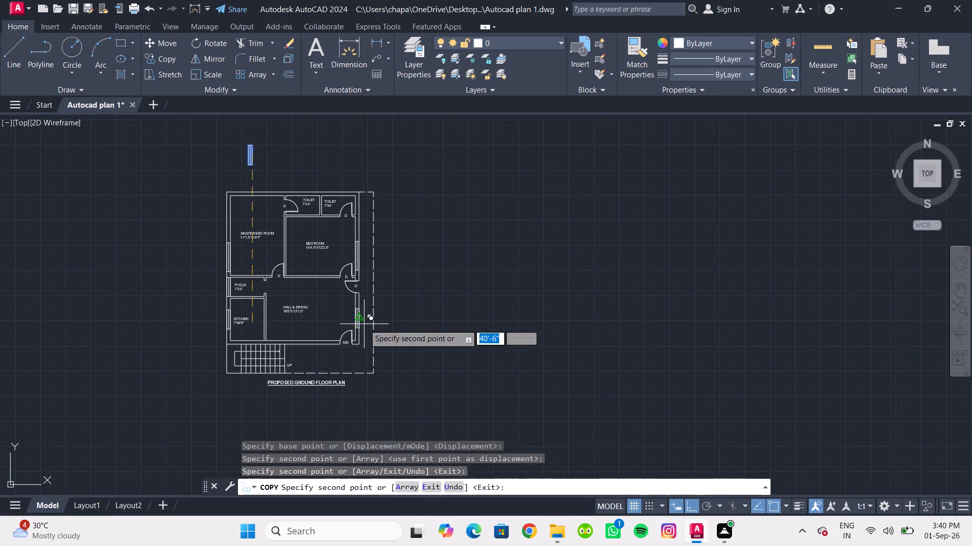
scroll(356, 314, "up", 2)
scroll(356, 323, "up", 1, "shift")
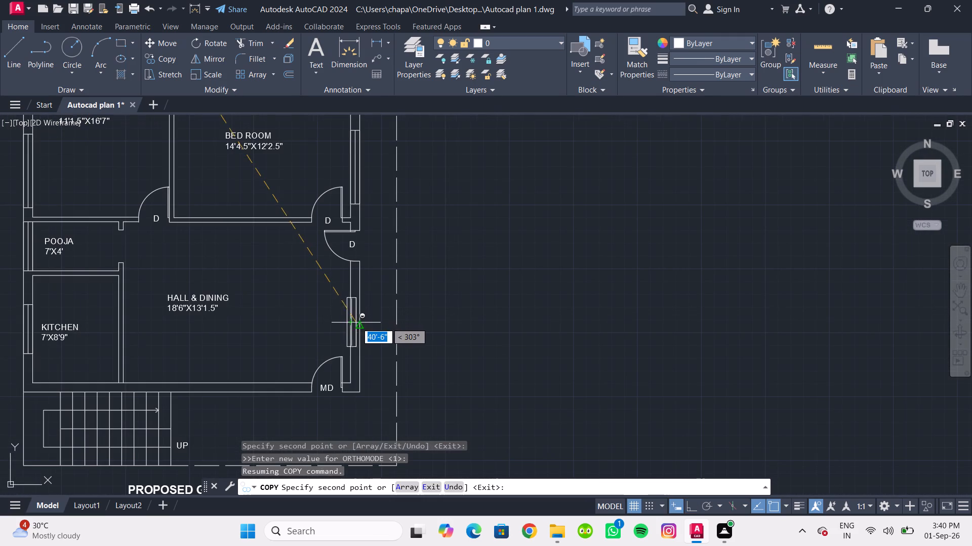
scroll(356, 323, "up", 1, "shift")
left_click(361, 325, "shift")
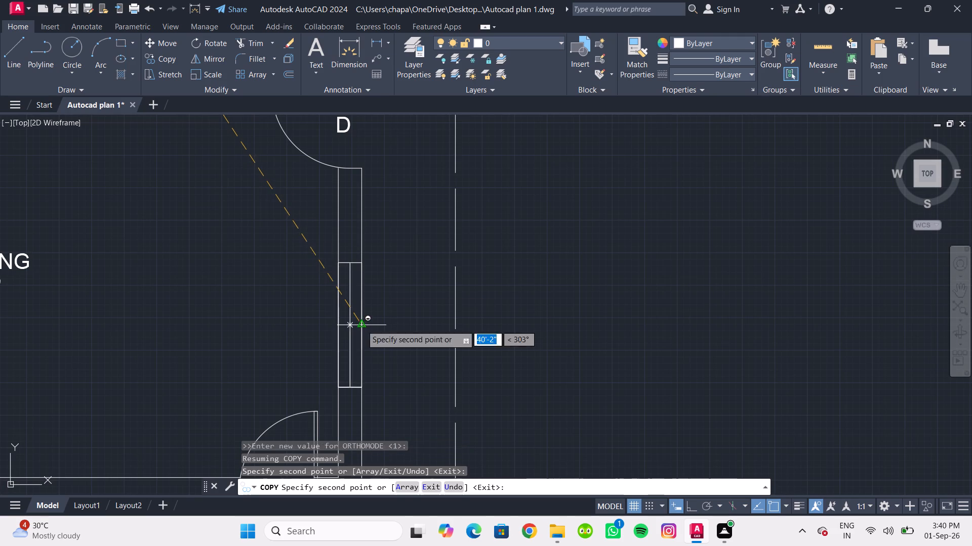
Rotate the shortened window symbol above the plan by 270 degrees so that it lies horizontally.
scroll(407, 253, "down", 2)
middle_click_drag(407, 253, 437, 325)
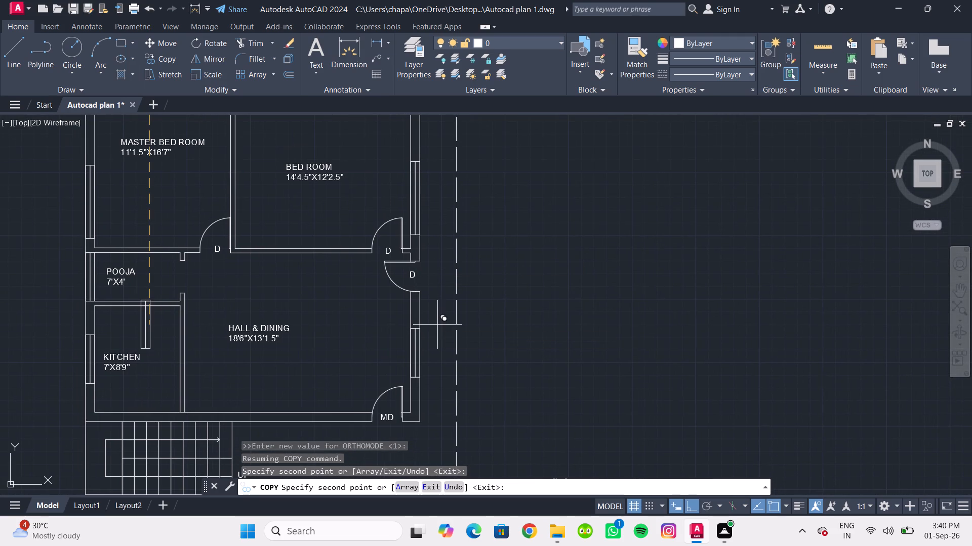
middle_click_drag(440, 330, 511, 468)
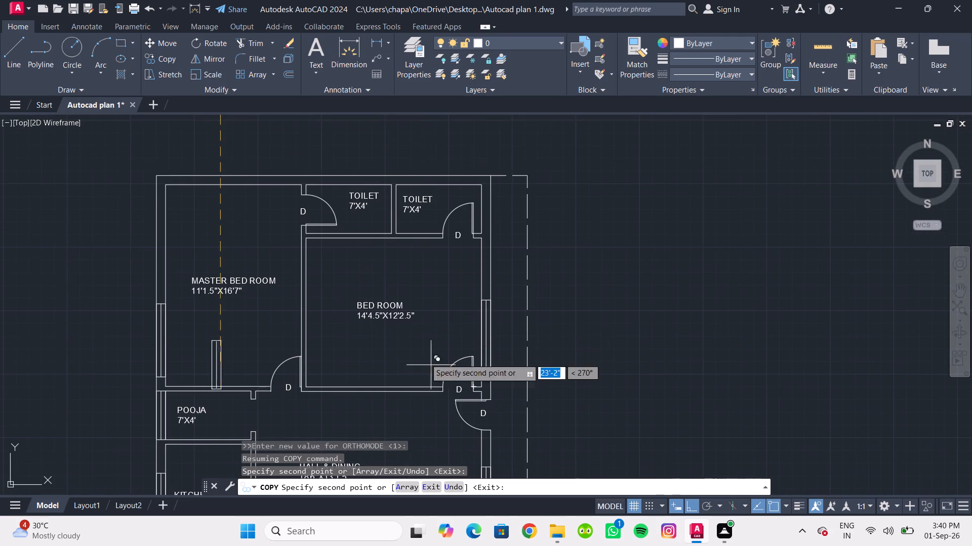
middle_click_drag(373, 287, 433, 472)
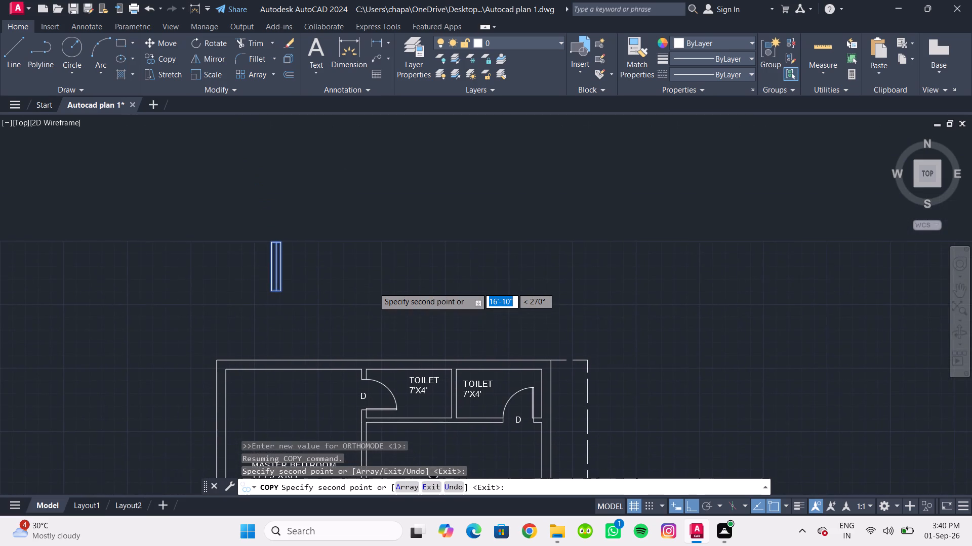
middle_click_drag(433, 472, 459, 370)
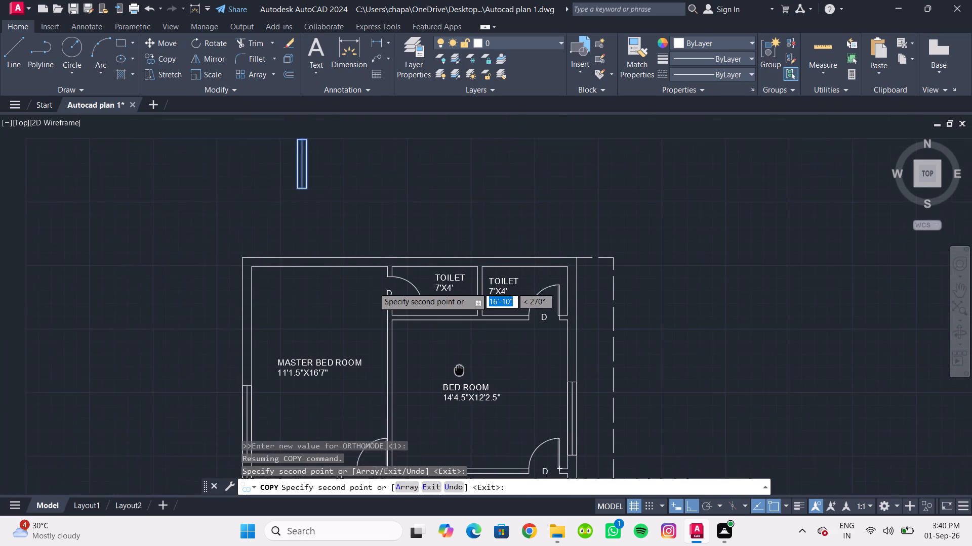
middle_click_drag(459, 370, 464, 381)
key("Escape")
key("Escape")
scroll(335, 216, "up", 1)
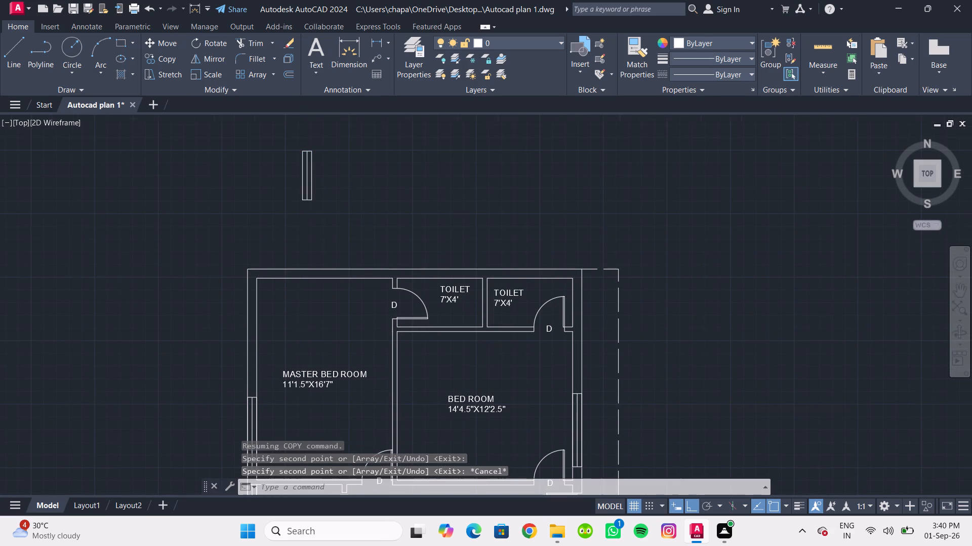
middle_click_drag(335, 216, 387, 300)
left_click_drag(363, 296, 346, 280)
left_click(262, 188)
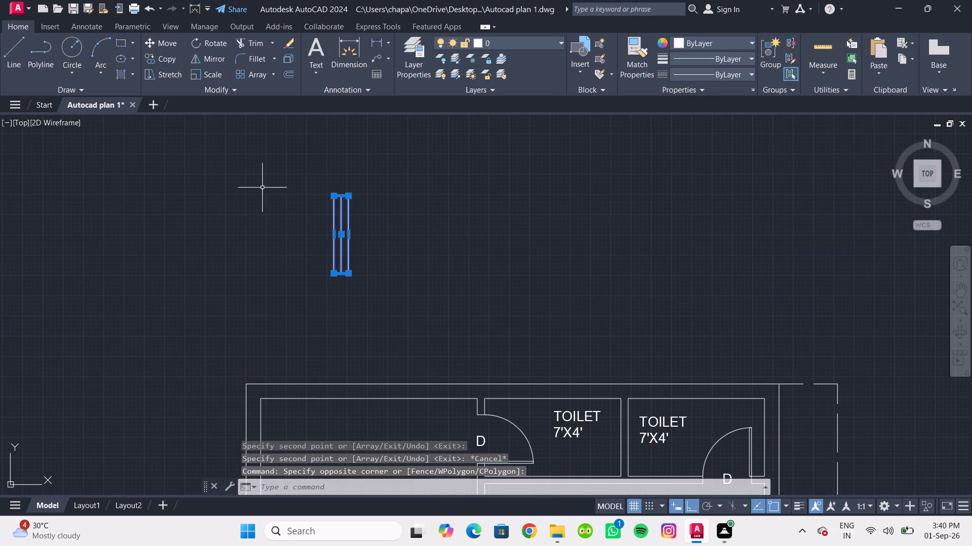
left_click(187, 41)
left_click(207, 50)
left_click_drag(298, 215, 284, 206)
left_click(312, 182)
left_click(200, 37)
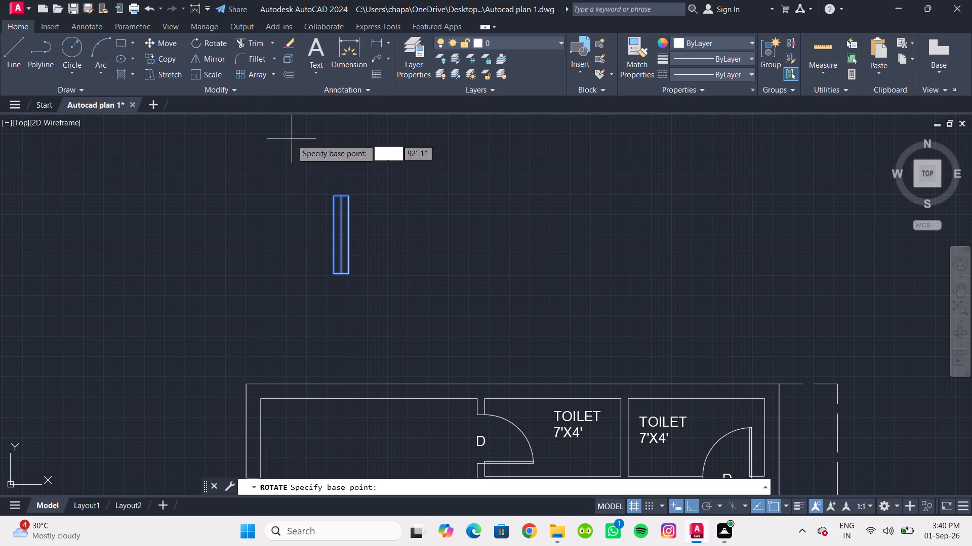
left_click(323, 164)
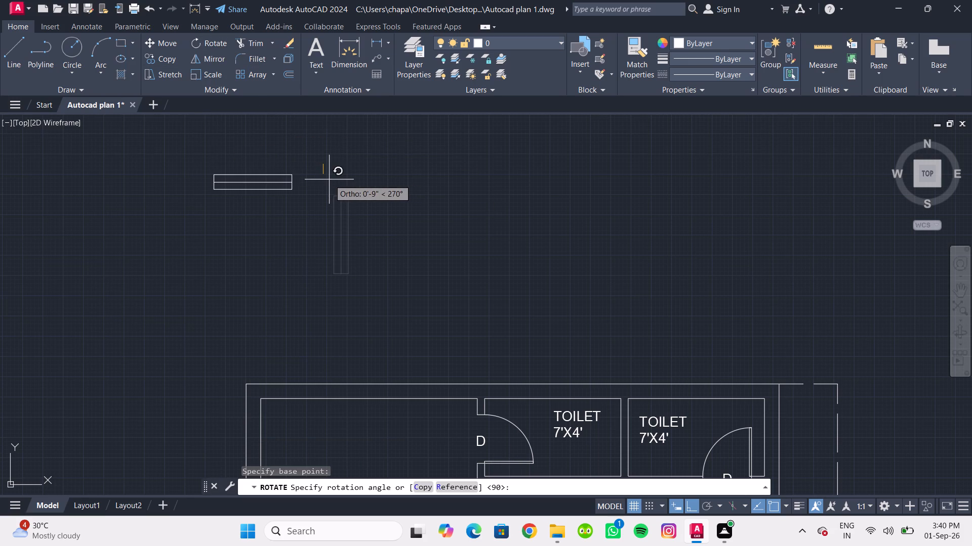
left_click(329, 179)
Copy the horizontal window symbol into the master bedroom's upper outer wall, at the midpoint of the wall's inner line.
left_click_drag(325, 207, 305, 198)
left_click(121, 184)
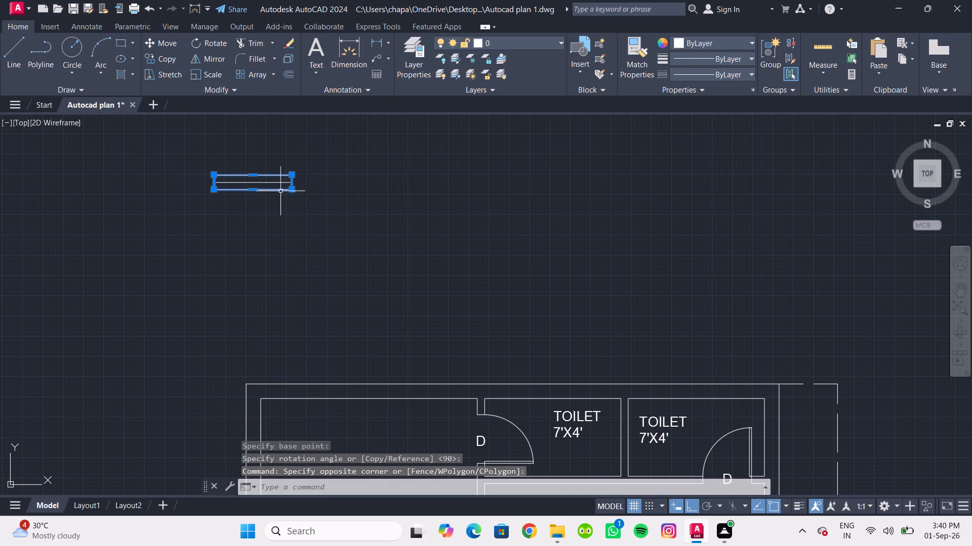
left_click_drag(343, 221, 309, 207)
left_click(139, 145)
left_click(170, 57)
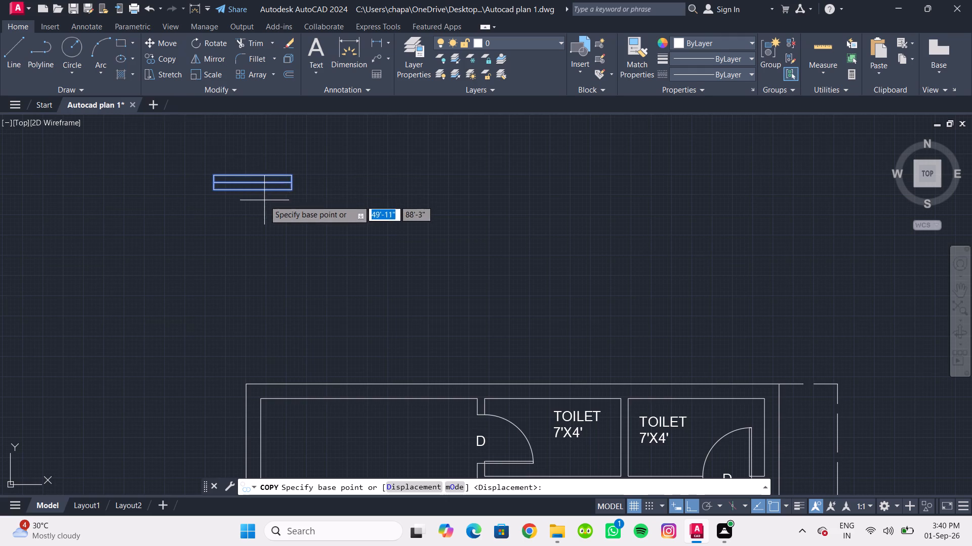
scroll(246, 200, "up", 1)
left_click(255, 184)
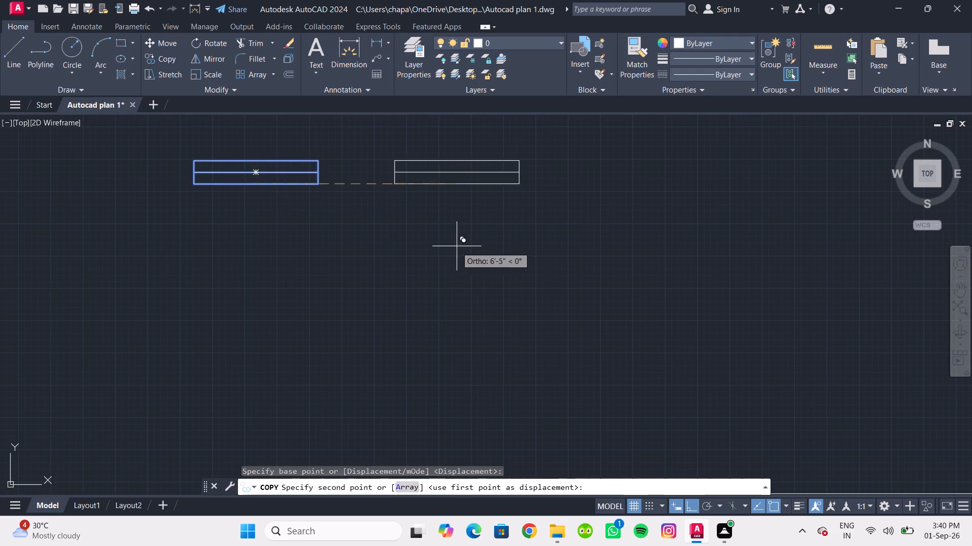
scroll(447, 250, "down", 2)
middle_click_drag(444, 249, 373, 168)
scroll(414, 250, "up", 1)
middle_click_drag(412, 248, 387, 216)
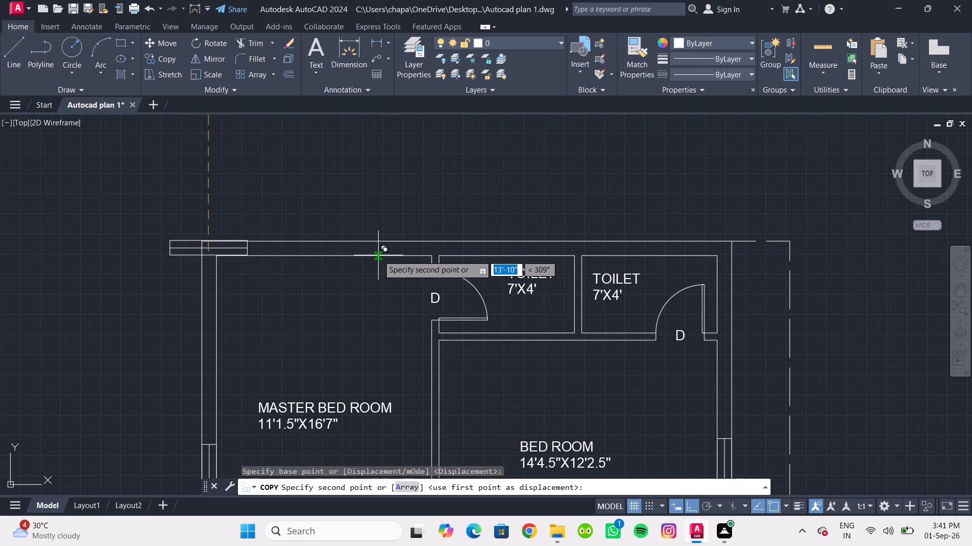
left_click(378, 255)
scroll(388, 206, "down", 1)
middle_click_drag(388, 206, 366, 222)
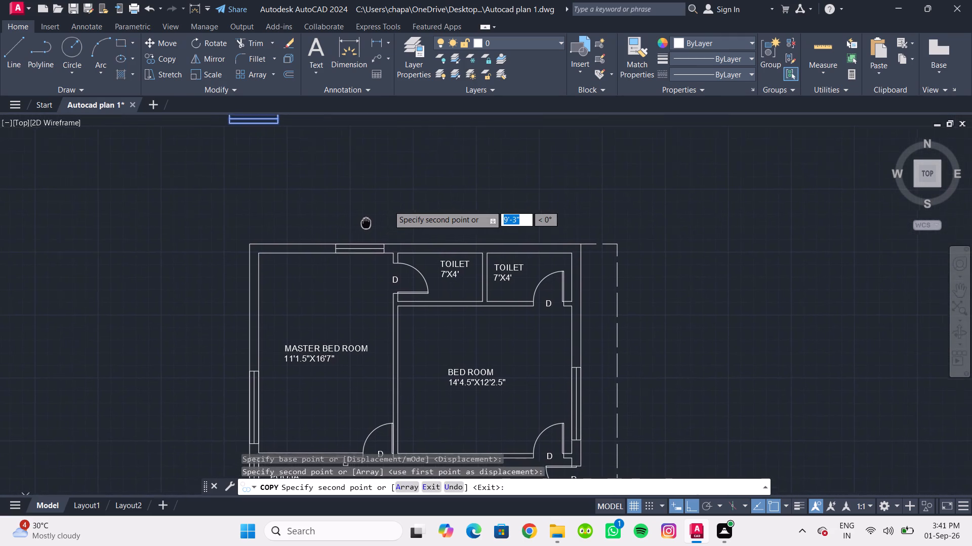
middle_click_drag(366, 222, 358, 222)
middle_click_drag(359, 222, 434, 324)
key("Escape")
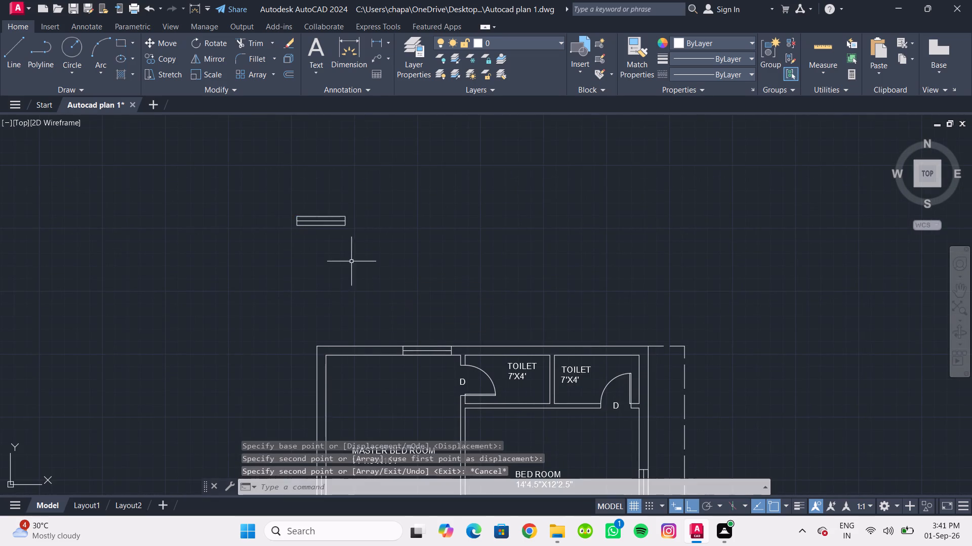
Stretch one end of the horizontal window symbol above the plan inward by 1' to shorten it.
scroll(347, 248, "up", 1)
middle_click_drag(350, 250, 367, 275)
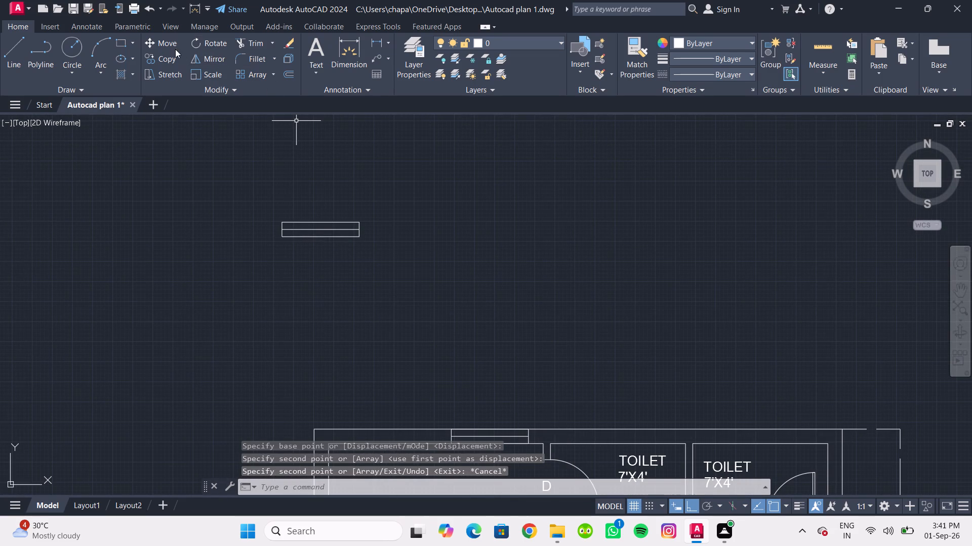
left_click(177, 75)
left_click_drag(401, 291, 385, 269)
left_click(316, 176)
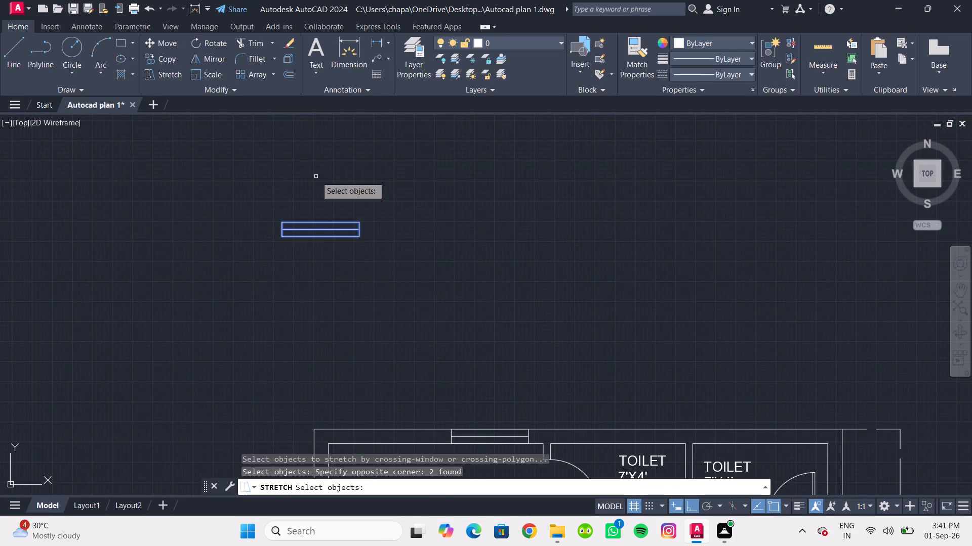
key("Return")
scroll(392, 235, "up", 3)
middle_click_drag(400, 243, 816, 332)
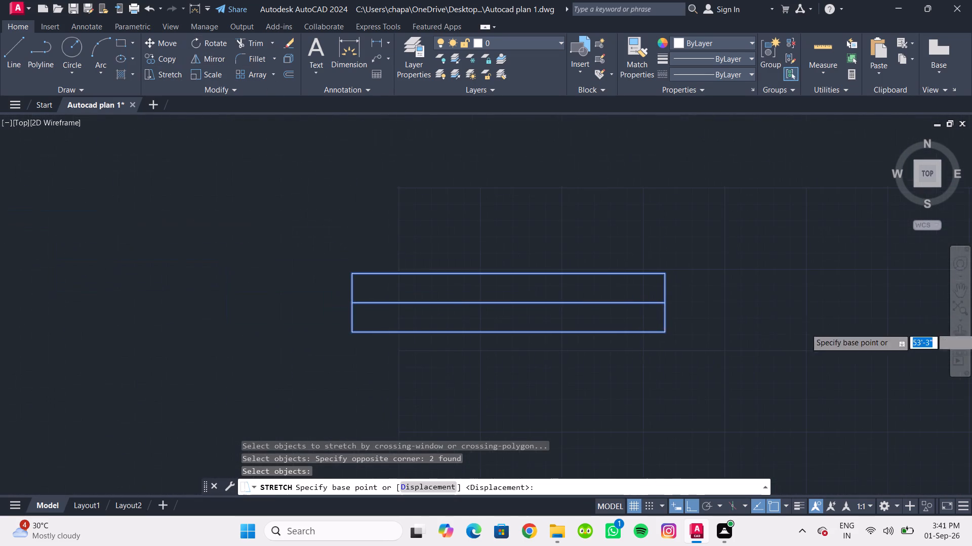
left_click(665, 305)
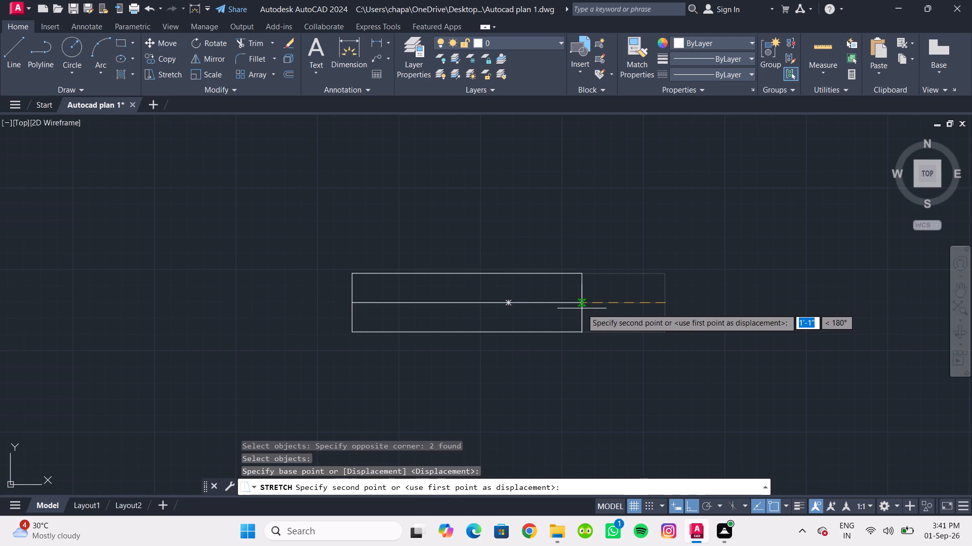
type("1'")
key("Return")
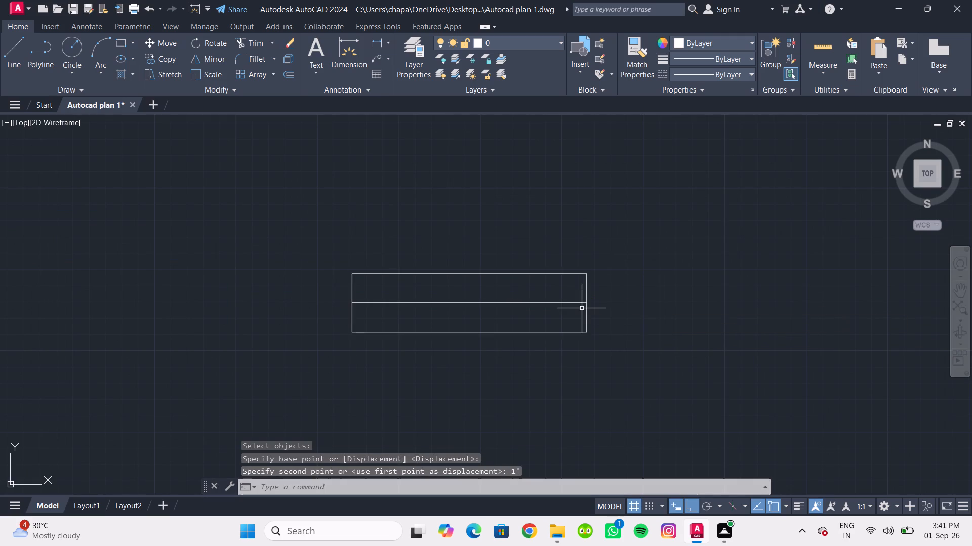
Copy the newly shortened horizontal window symbol into the outer wall above the toilet beside the master bedroom, centred on that room.
scroll(695, 374, "down", 1)
left_click_drag(691, 386, 669, 374)
left_click(385, 278)
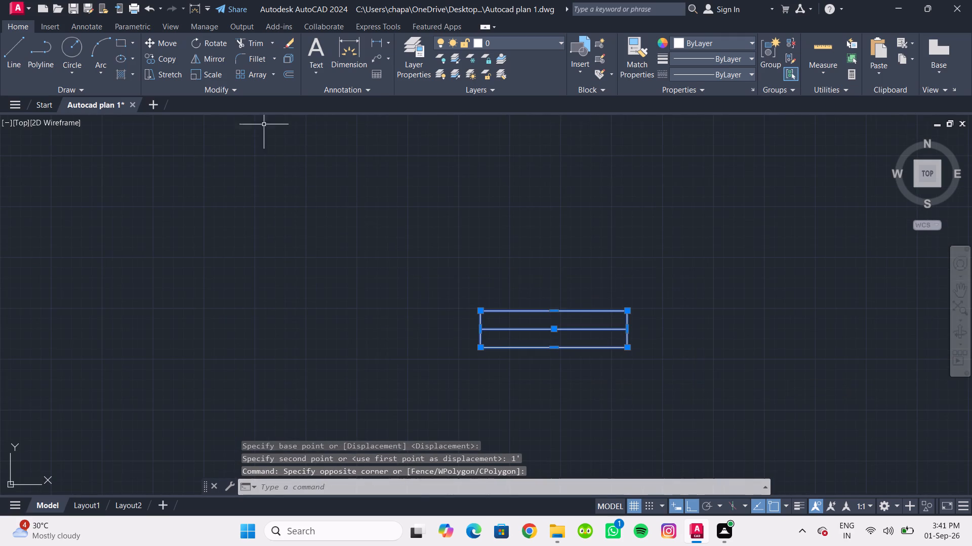
left_click(168, 55)
scroll(532, 347, "up", 1)
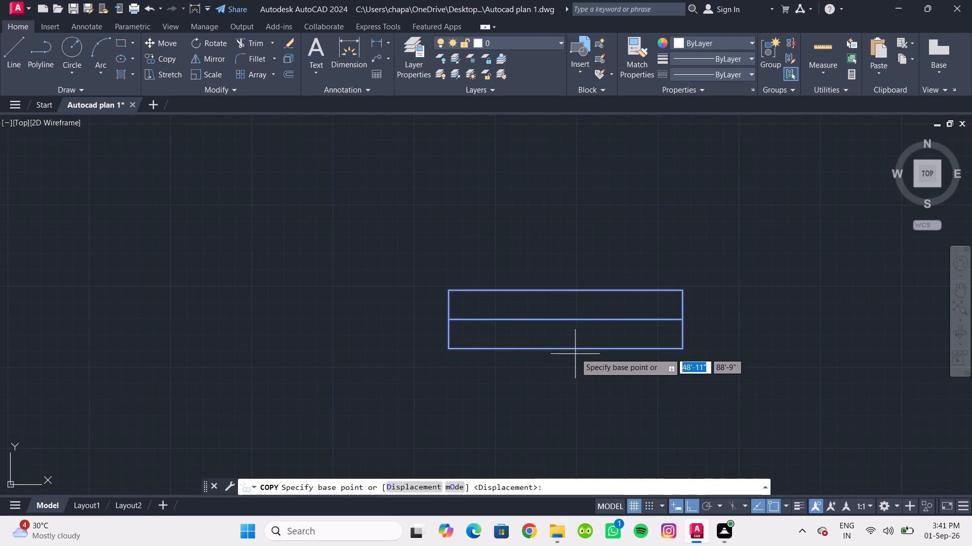
left_click(567, 347)
scroll(665, 362, "down", 2)
middle_click_drag(665, 362, 423, 190)
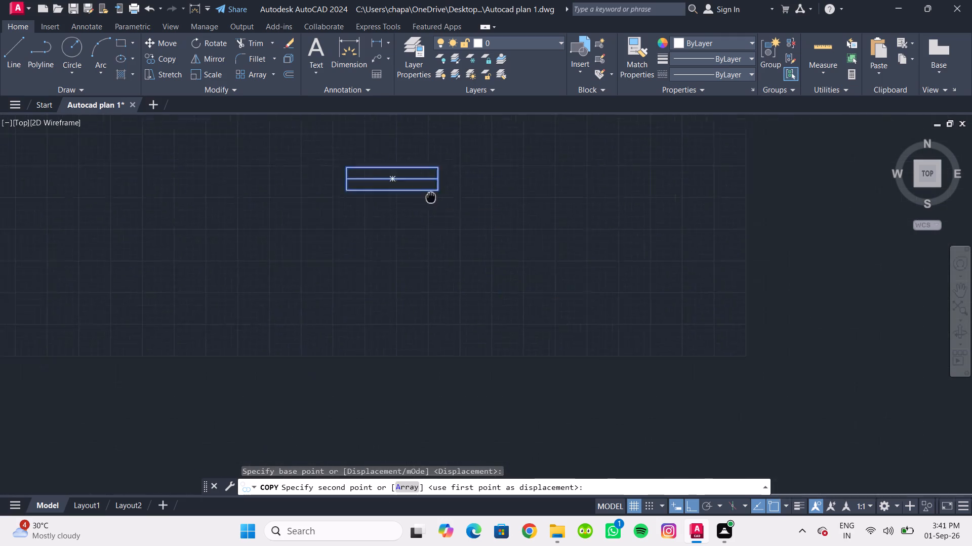
middle_click_drag(423, 190, 376, 155)
scroll(537, 265, "down", 2)
middle_click_drag(549, 275, 454, 244)
scroll(585, 297, "up", 2)
middle_click_drag(579, 306, 563, 250)
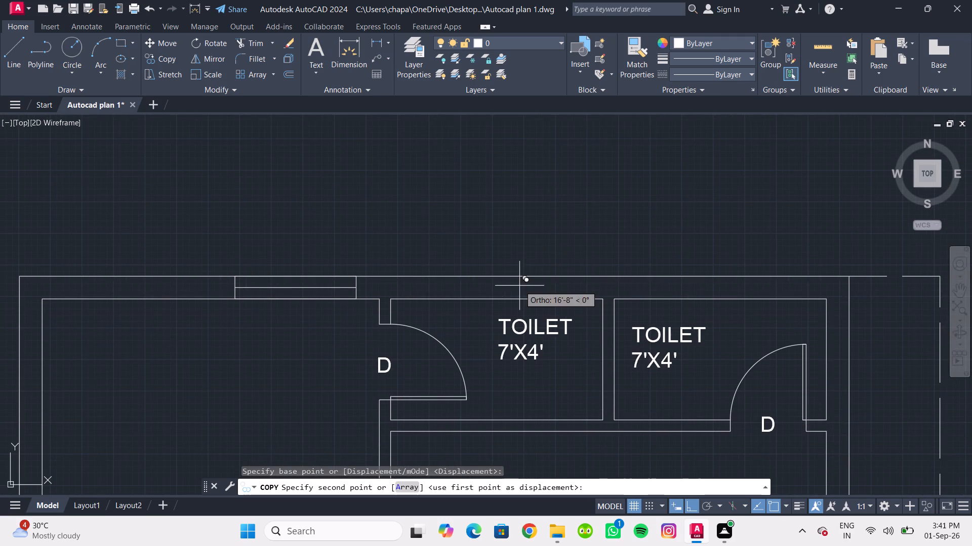
left_click(497, 298)
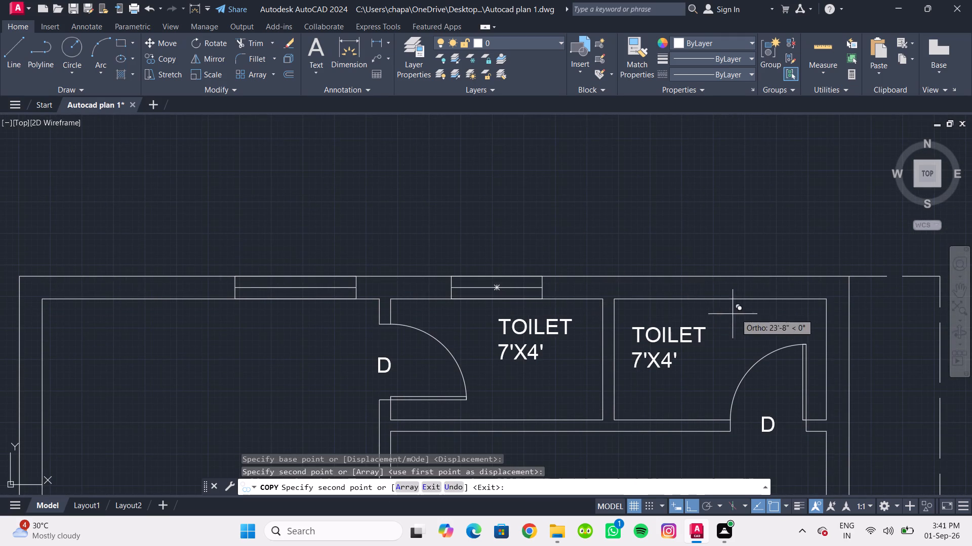
Place another copy of the window symbol in the outer wall above the second toilet, centred on that room.
left_click(717, 300)
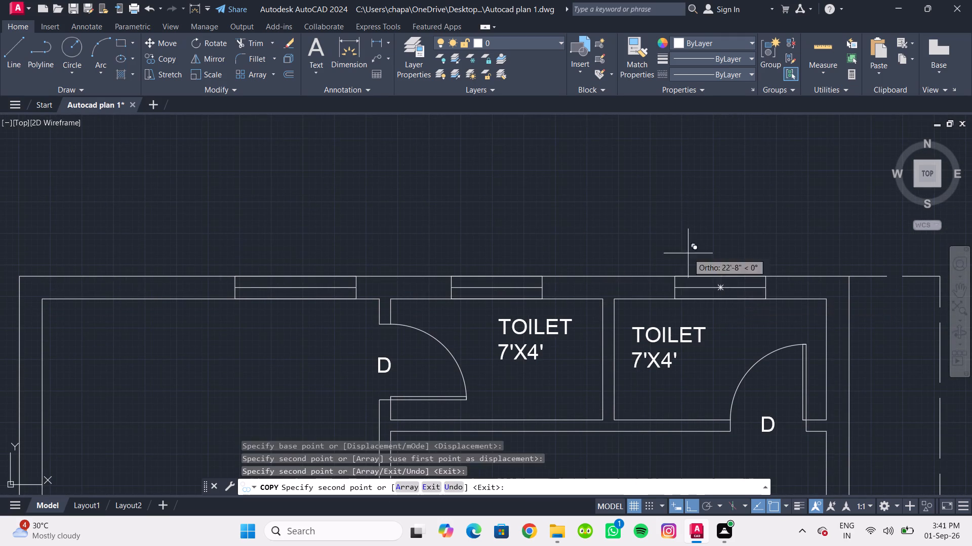
scroll(672, 229, "down", 2)
middle_click_drag(672, 229, 650, 215)
middle_click_drag(672, 293, 646, 113)
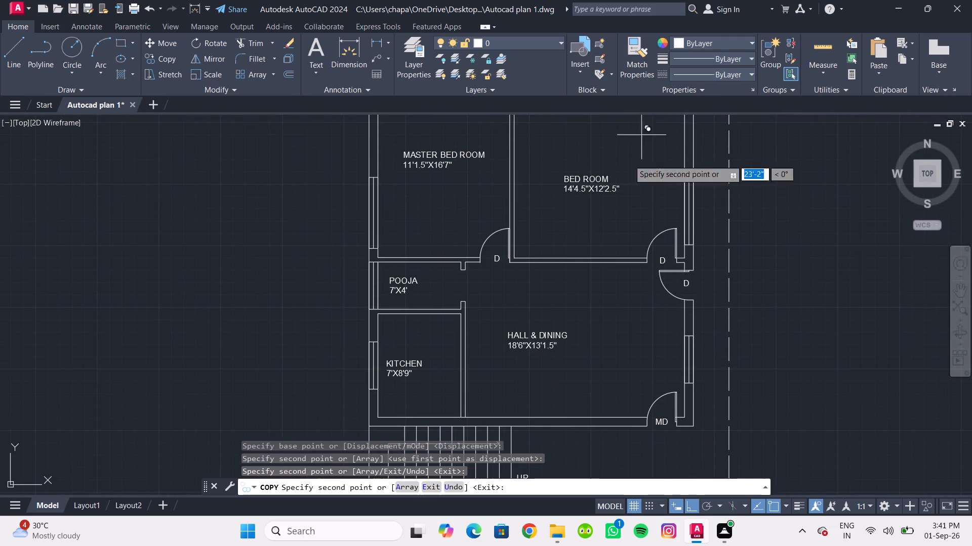
key("Escape")
Delete the window symbol from the pooja room's left outer wall.
scroll(378, 294, "up", 2)
left_click(369, 335)
scroll(367, 333, "up", 2)
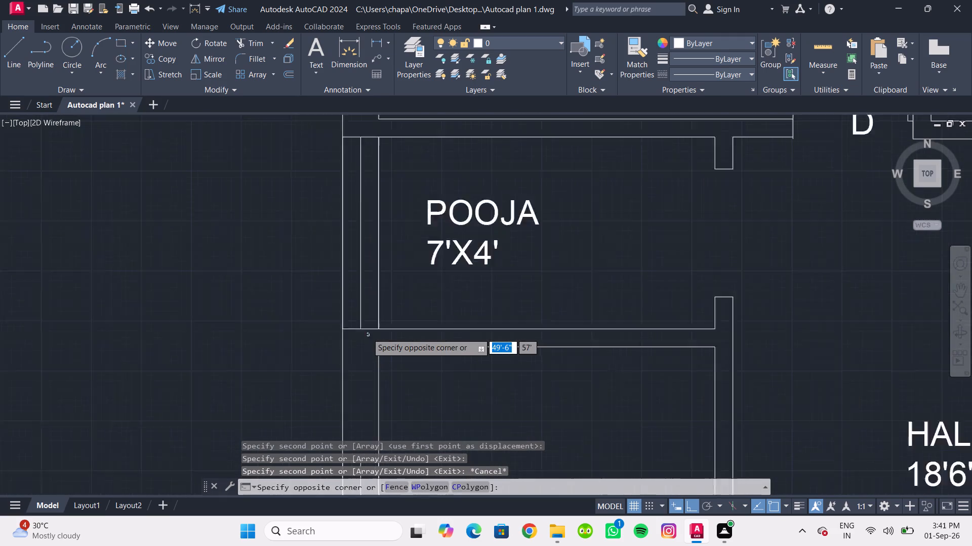
scroll(367, 333, "up", 1)
left_click(323, 308)
key("Delete")
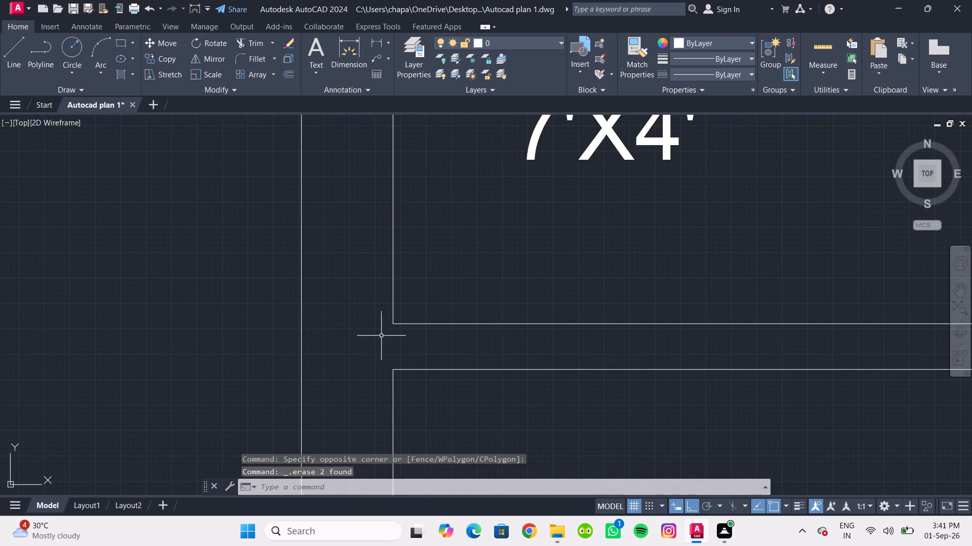
Rotate the shortened horizontal window symbol above the plan by 90 degrees so that it stands vertically.
scroll(382, 336, "down", 3)
scroll(413, 294, "down", 2)
middle_click_drag(413, 295, 391, 431)
scroll(383, 288, "down", 2)
middle_click_drag(394, 283, 395, 366)
scroll(398, 282, "up", 3)
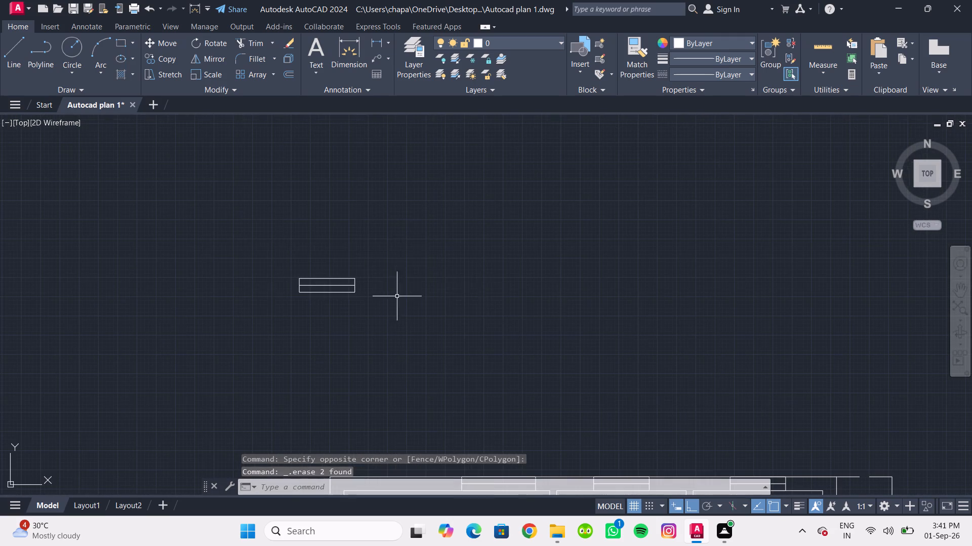
left_click_drag(395, 310, 391, 308)
left_click(244, 242)
left_click(198, 43)
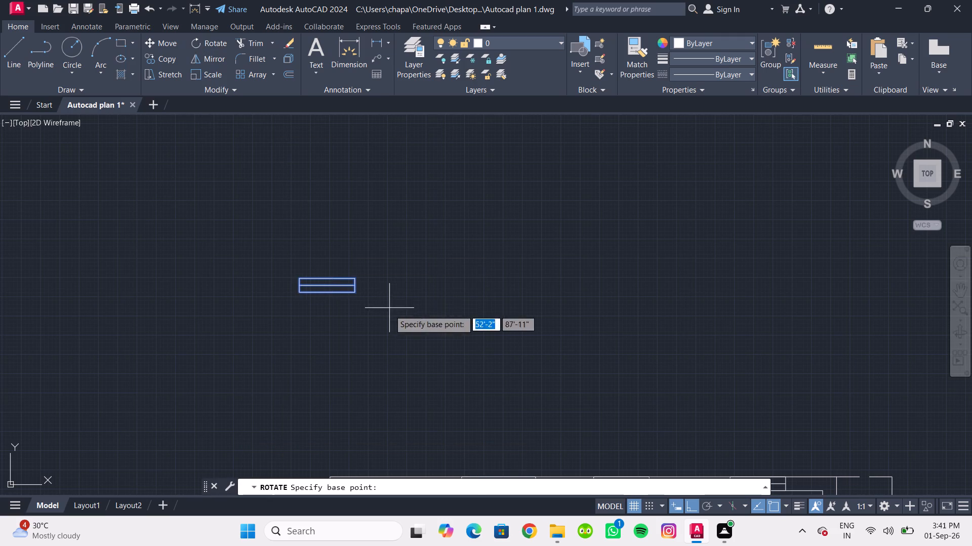
left_click_drag(392, 314, 385, 294)
left_click(381, 232)
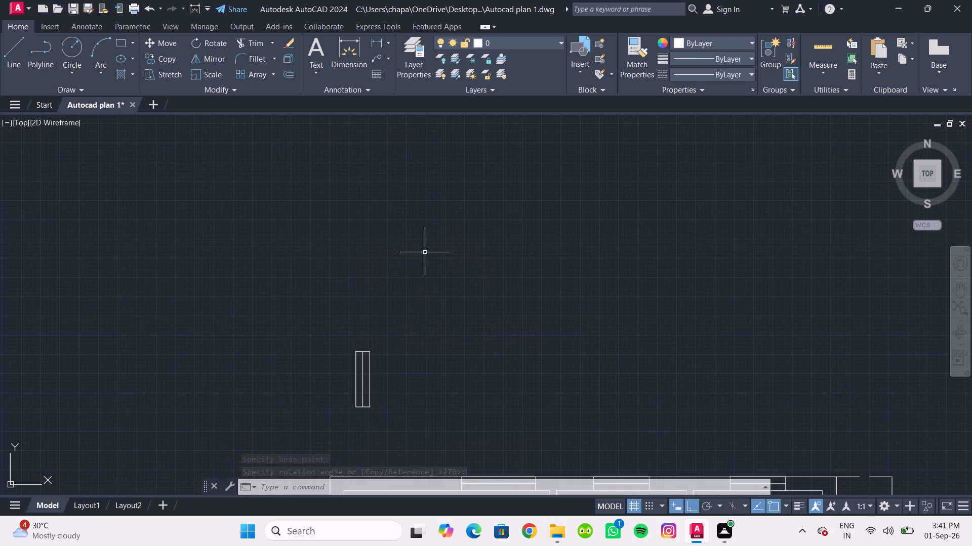
Copy the rotated vertical window symbol from above the plan into the pooja room's left outer wall, centred on that room.
scroll(410, 240, "down", 2)
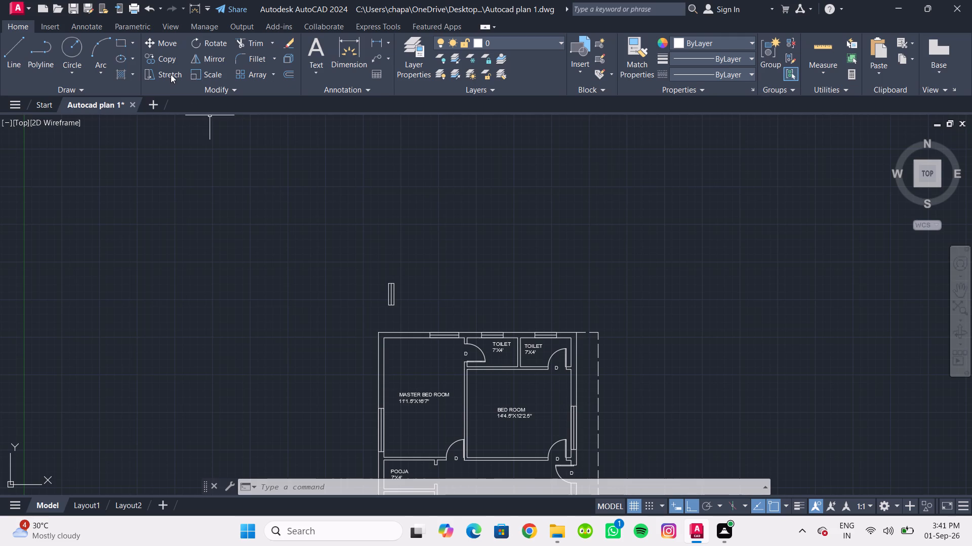
left_click(168, 63)
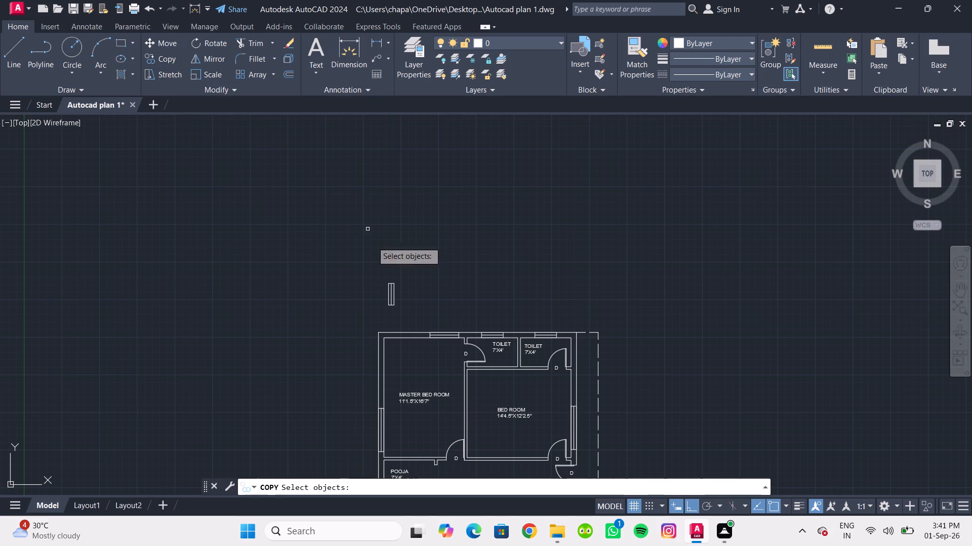
scroll(403, 312, "up", 3)
left_click_drag(380, 299, 366, 280)
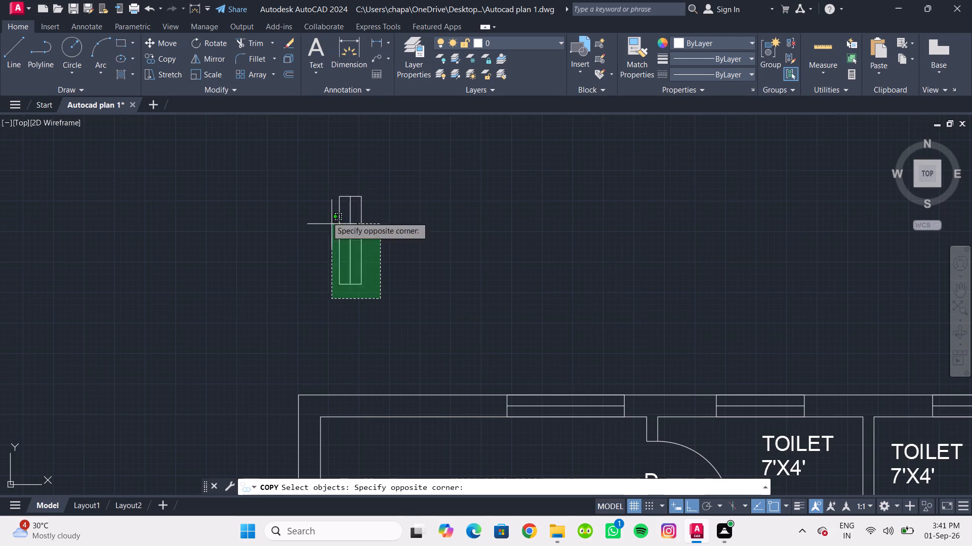
left_click(296, 158)
key("Return")
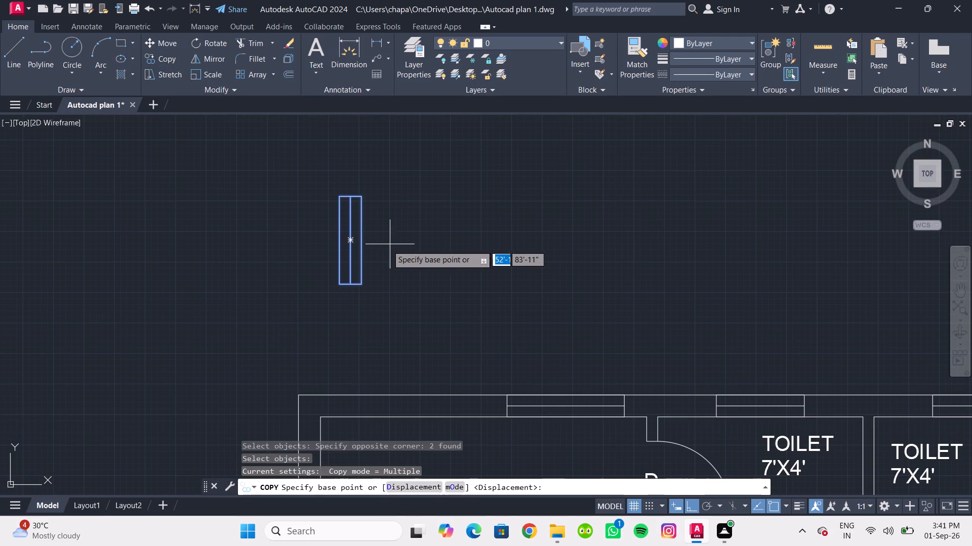
left_click(361, 240)
scroll(403, 291, "down", 2)
middle_click_drag(403, 291, 381, 60)
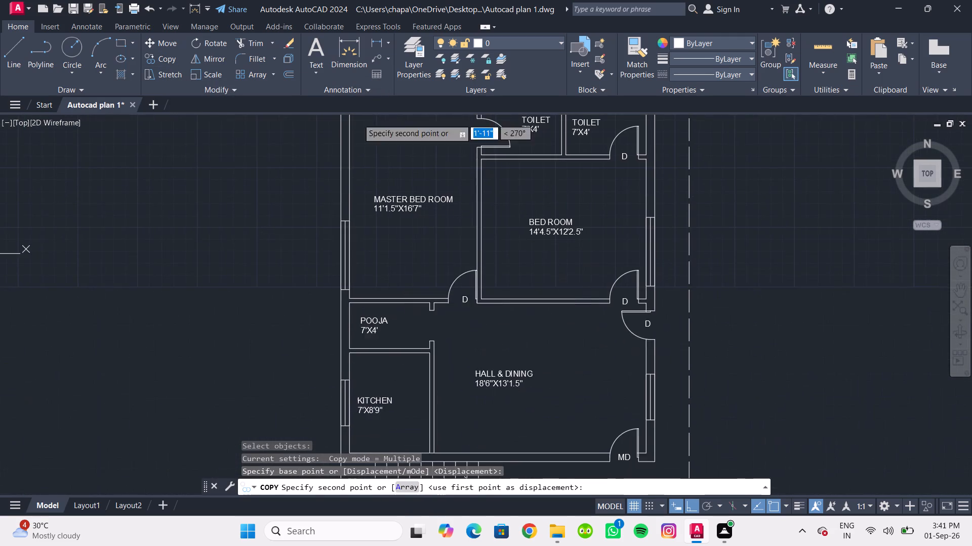
middle_click_drag(320, 348, 325, 283)
scroll(320, 348, "up", 1)
scroll(355, 243, "up", 3)
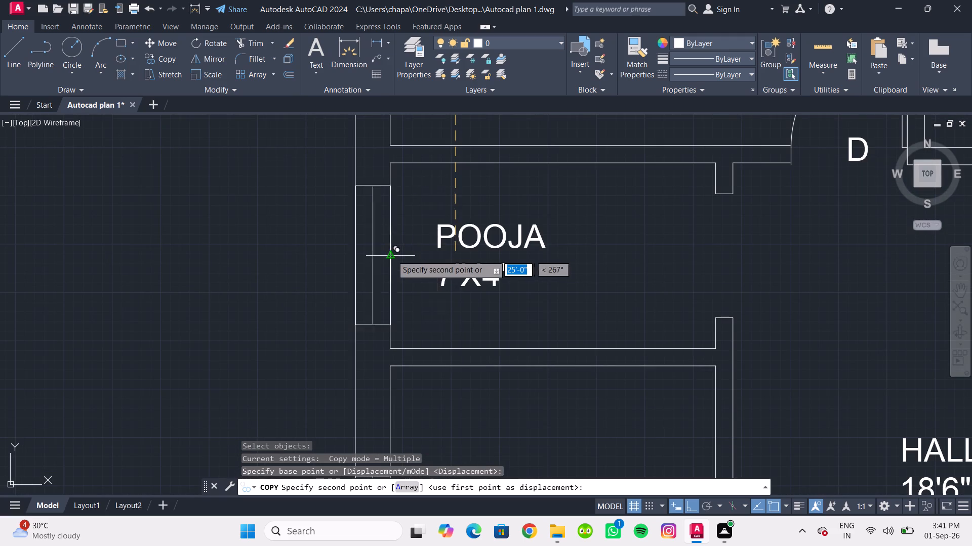
left_click(392, 255)
scroll(316, 235, "down", 3)
key("Escape")
Delete the spare vertical window symbol standing above the plan.
scroll(360, 271, "down", 1)
middle_click_drag(360, 271, 378, 432)
scroll(361, 272, "up", 2)
scroll(367, 257, "down", 2)
middle_click_drag(367, 257, 371, 386)
scroll(376, 285, "up", 2)
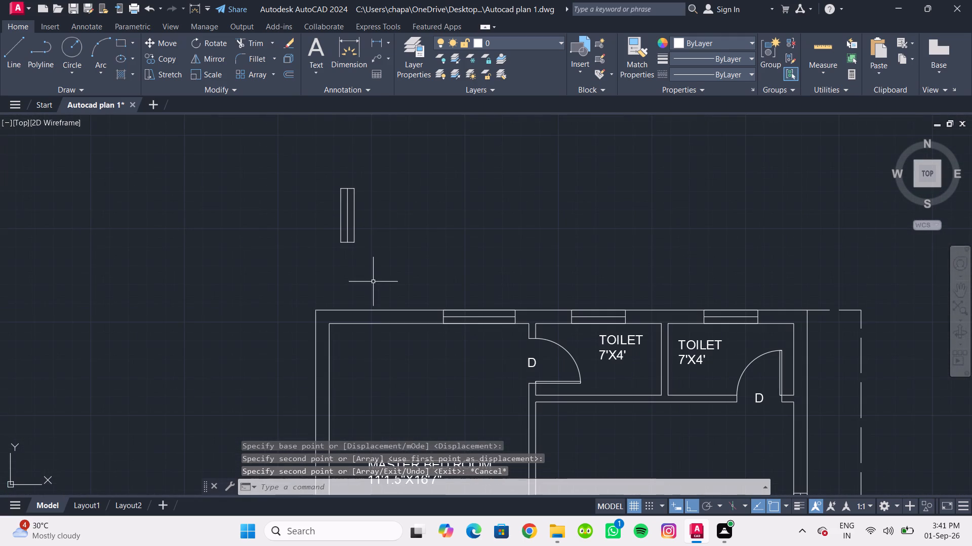
left_click(364, 260)
left_click(300, 147)
key("BackSpace")
key("Delete")
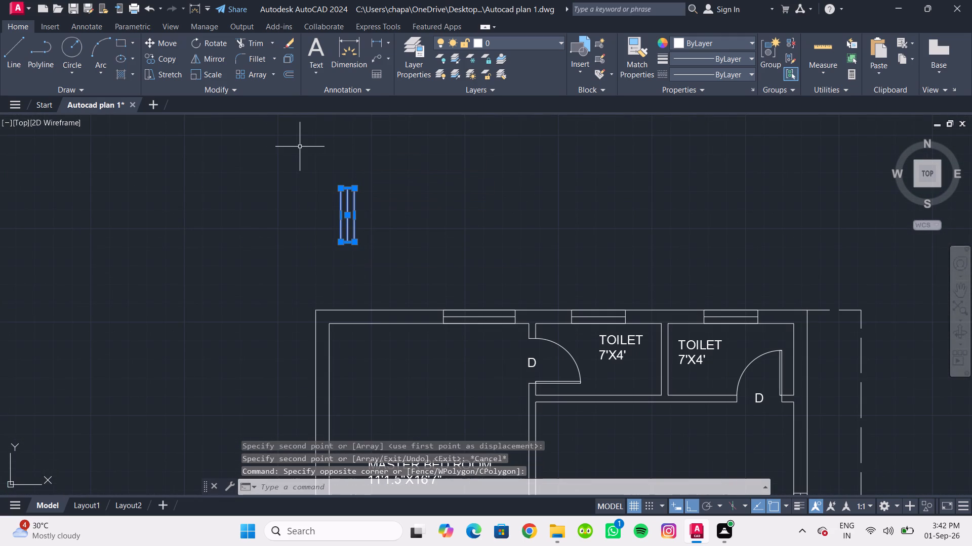
key("Delete")
Examine the whole ground floor plan and the window placement along its outer walls.
scroll(362, 206, "down", 2)
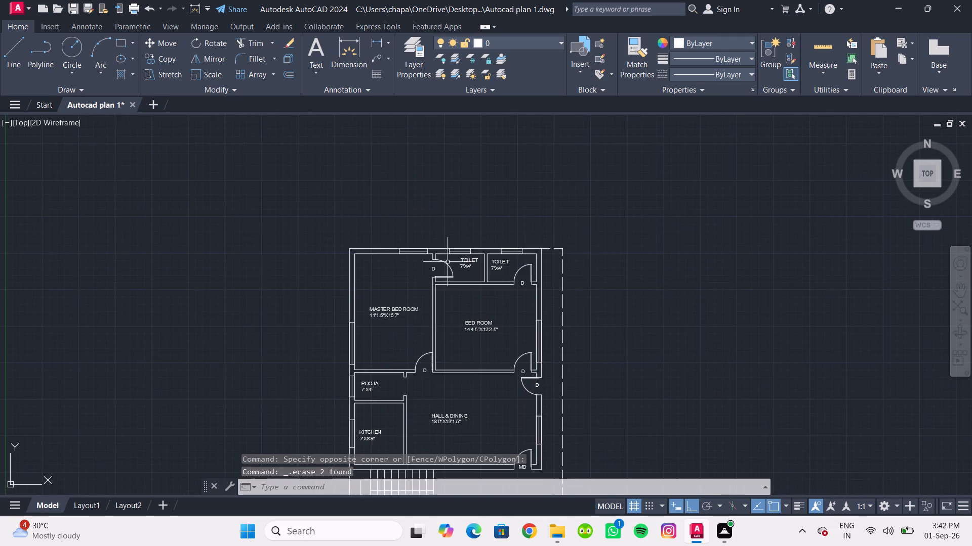
scroll(450, 280, "down", 1)
middle_click_drag(460, 320, 451, 273)
scroll(476, 327, "up", 1)
middle_click_drag(477, 345, 518, 353)
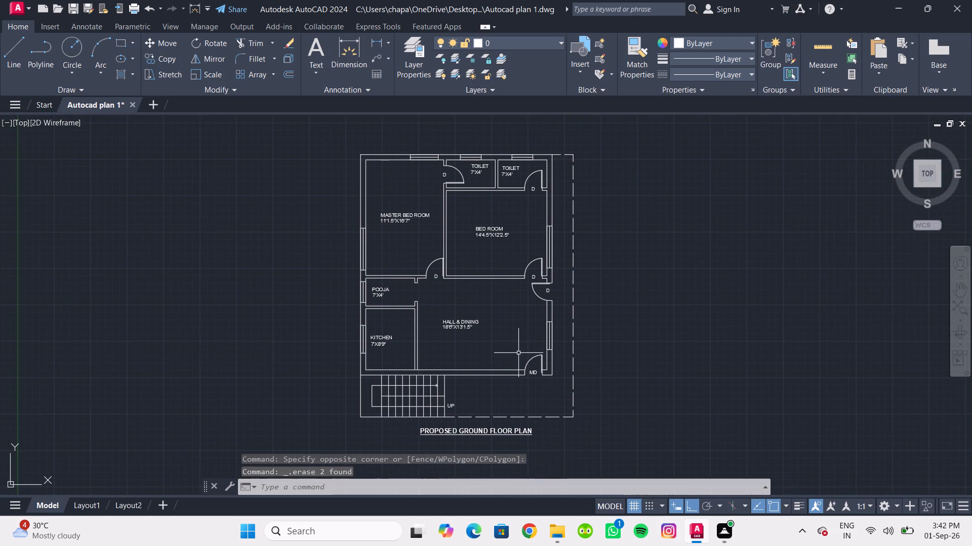
scroll(518, 353, "up", 1)
scroll(510, 352, "down", 1)
middle_click_drag(510, 352, 523, 361)
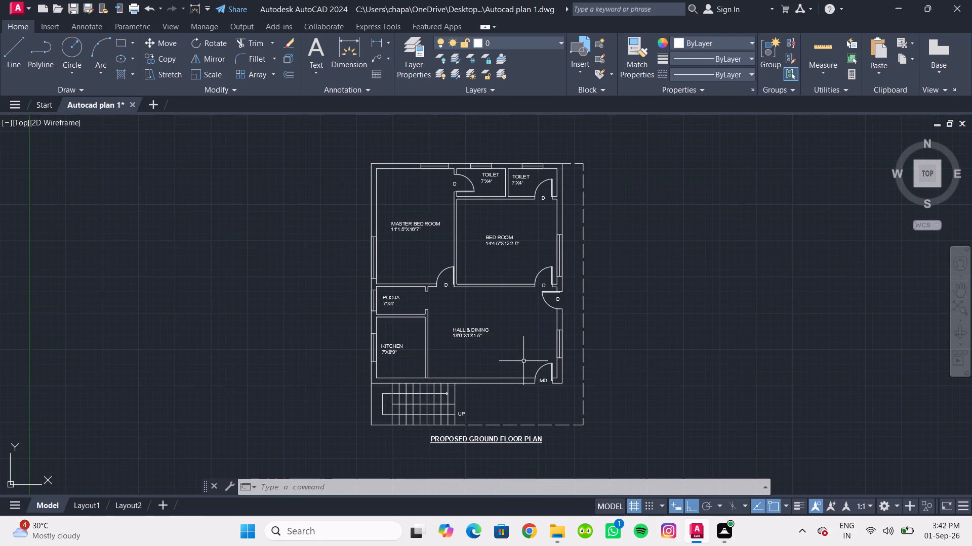
scroll(531, 396, "up", 1)
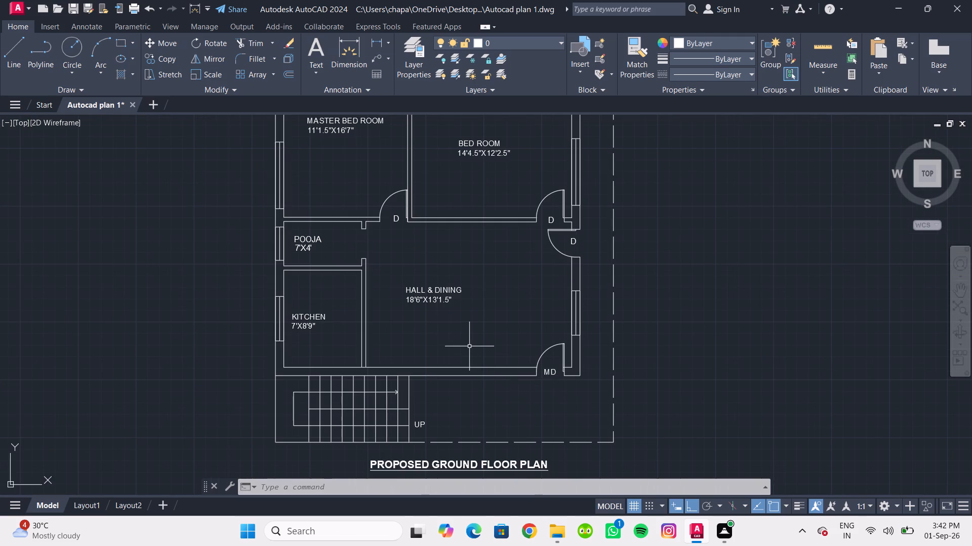
middle_click_drag(467, 330, 337, 357)
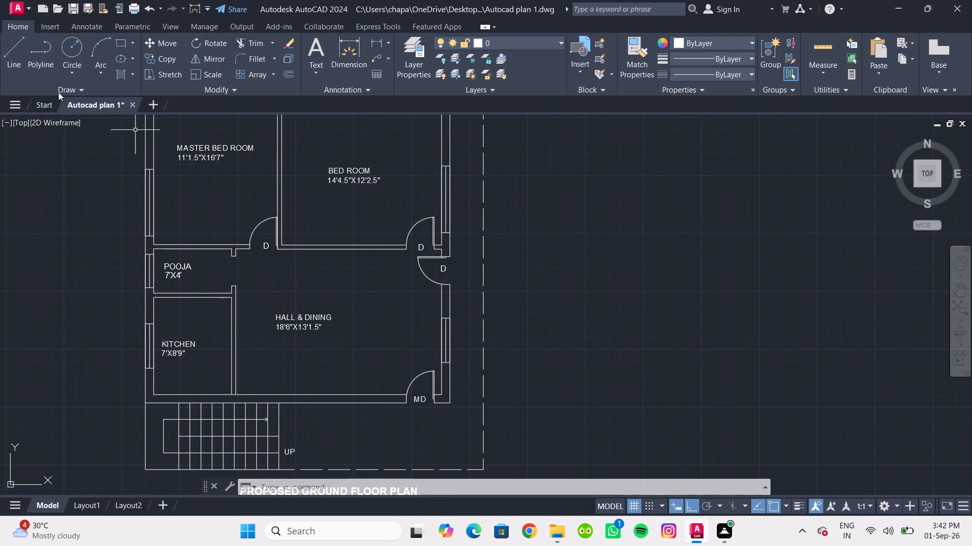
Draw a three-sided projection outside the right outer wall, 1'6" deep and about 18'-7" long, from above the bedroom window to below the hall window.
left_click(19, 54)
scroll(483, 172, "up", 1)
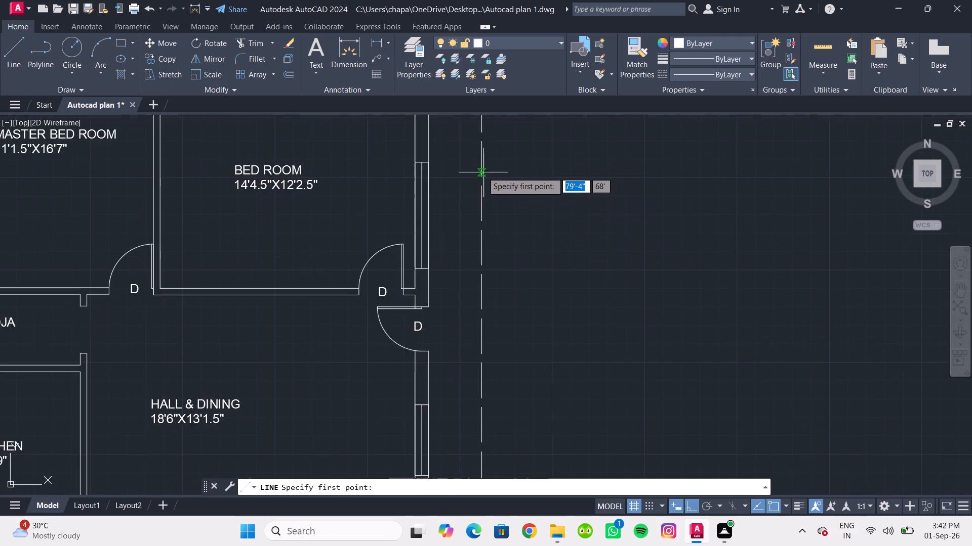
middle_click_drag(441, 170, 440, 221)
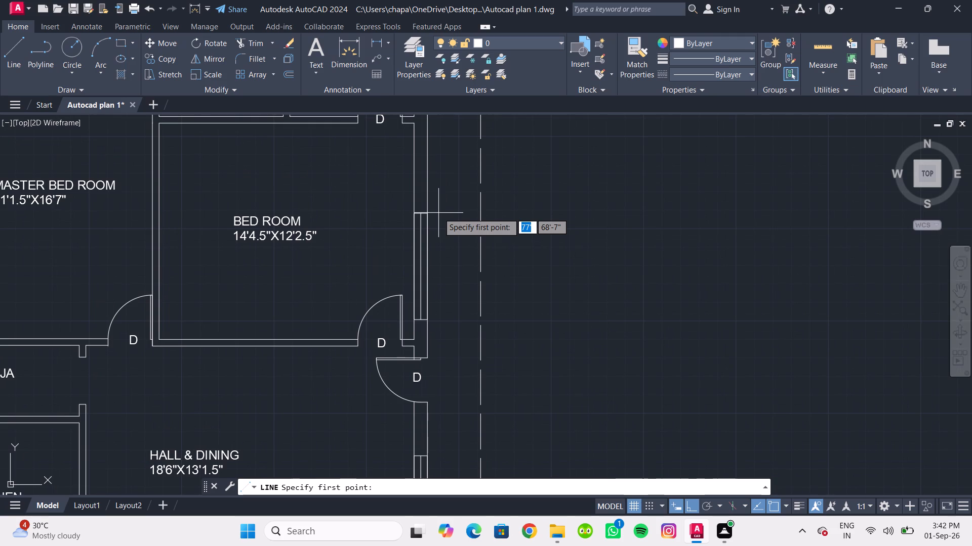
scroll(431, 204, "up", 1)
left_click(426, 205)
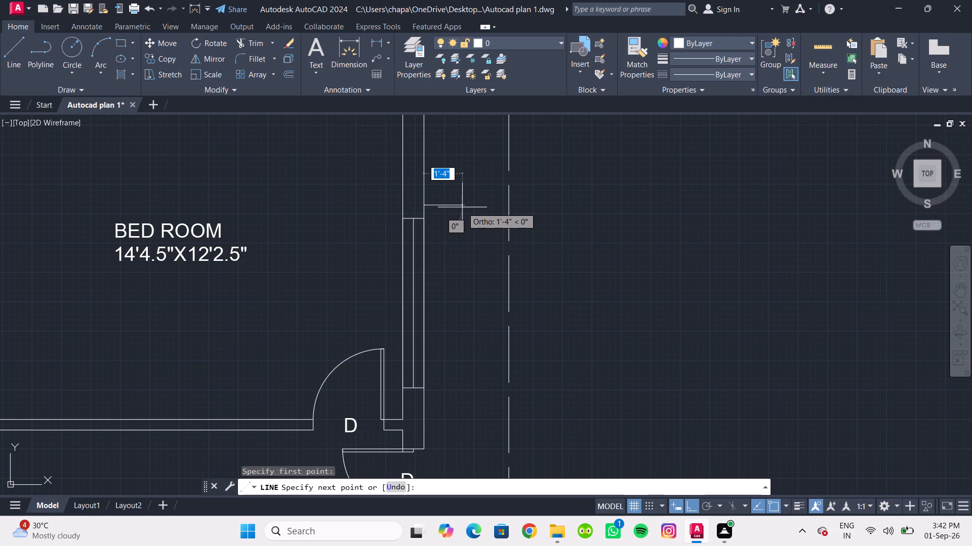
type("1'6\"")
key("Return")
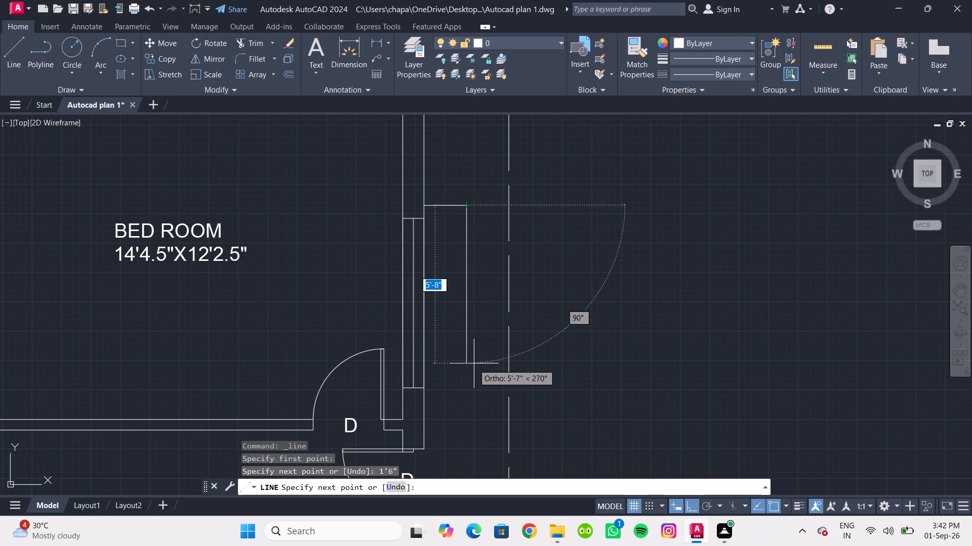
scroll(470, 365, "down", 2)
middle_click_drag(462, 363, 432, 243)
middle_click_drag(425, 375, 446, 334)
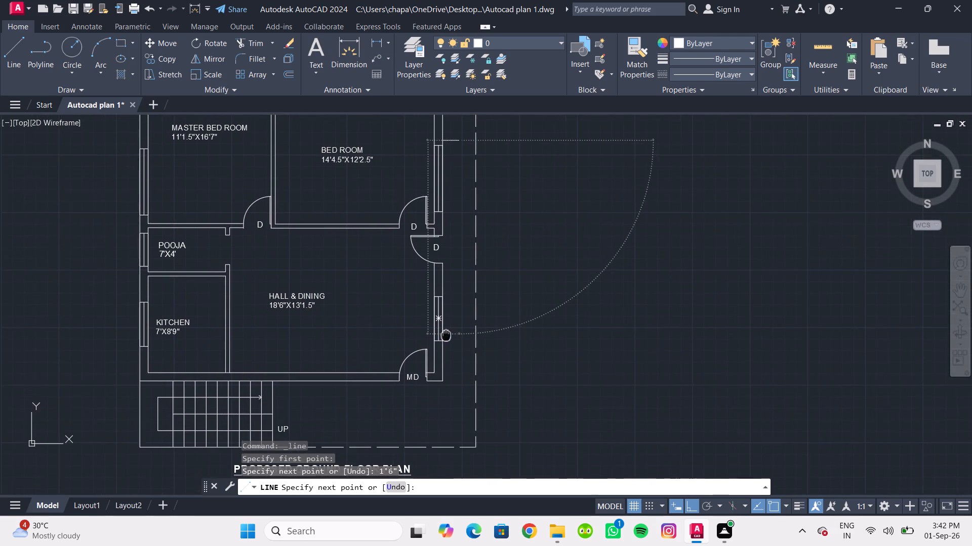
scroll(447, 334, "up", 3)
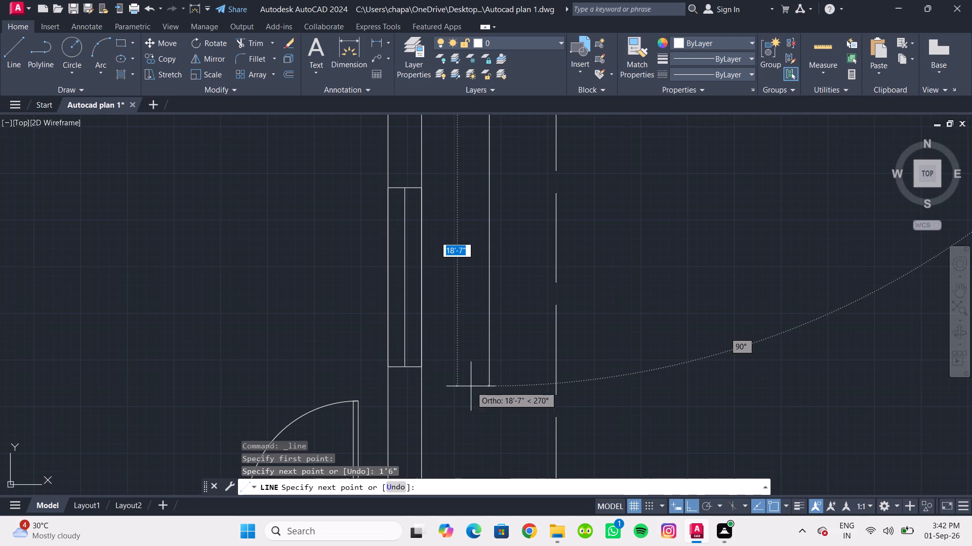
left_click(485, 386)
left_click(419, 386)
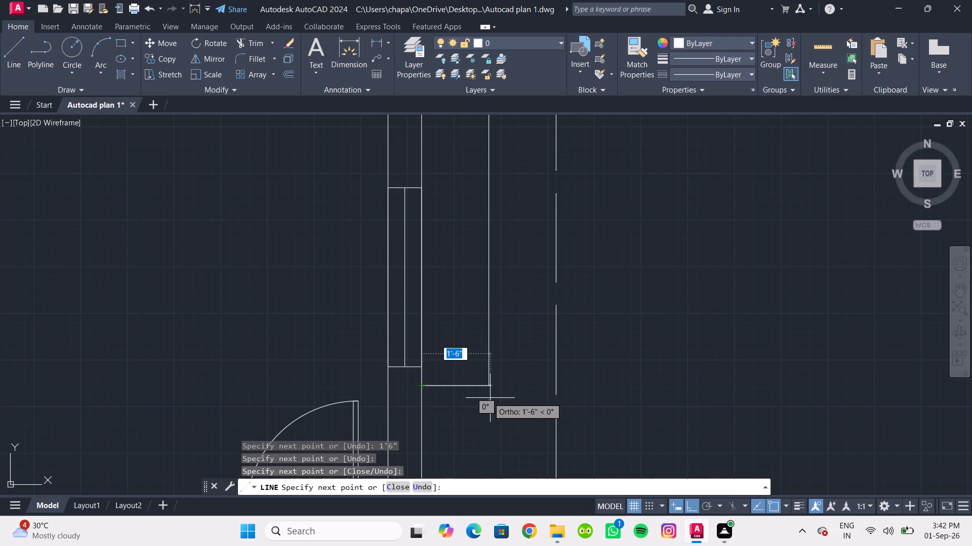
scroll(490, 398, "down", 1)
key("Escape")
key("Escape")
Join the three lines of the new projection outside the right outer wall into one object.
left_click_drag(491, 412, 476, 386)
left_click(470, 361)
scroll(468, 321, "down", 1)
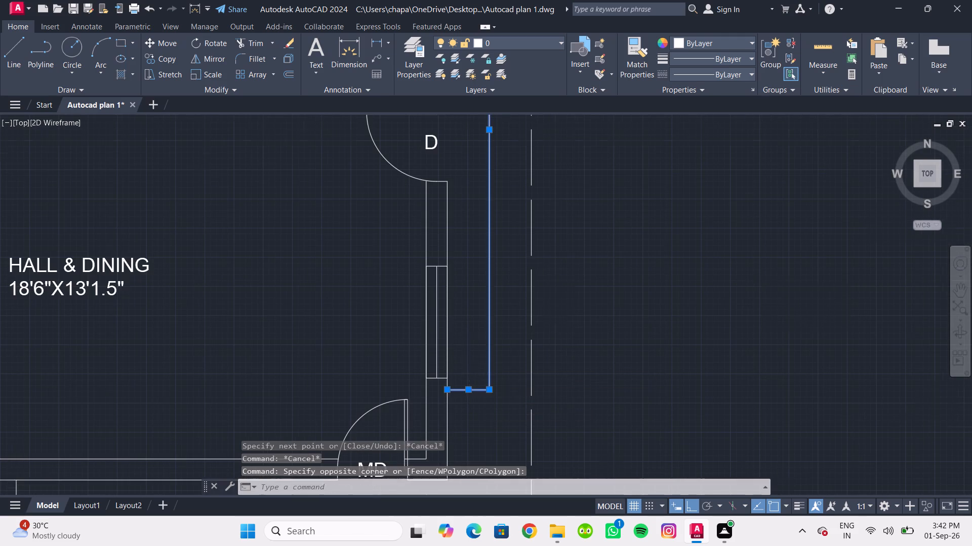
scroll(468, 321, "down", 2)
scroll(468, 321, "up", 1)
middle_click_drag(468, 321, 468, 492)
scroll(473, 412, "down", 1)
scroll(457, 289, "up", 3)
middle_click_drag(486, 409, 425, 196)
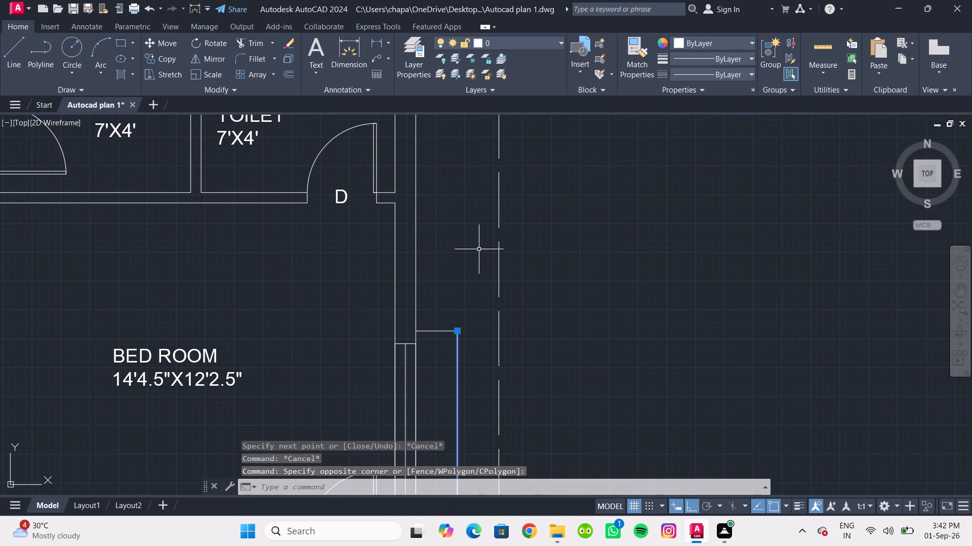
left_click(435, 331)
scroll(477, 311, "down", 2)
middle_click_drag(477, 311, 461, 291)
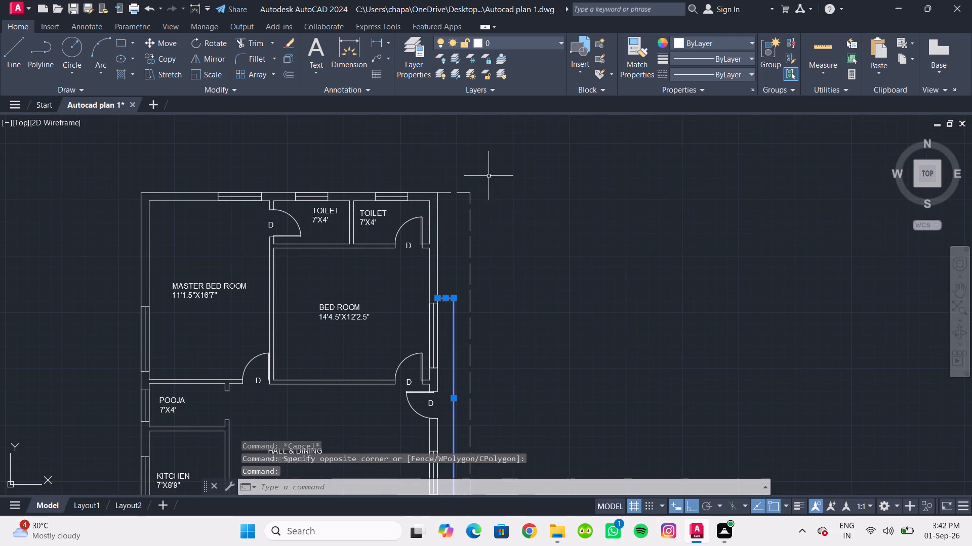
key("j")
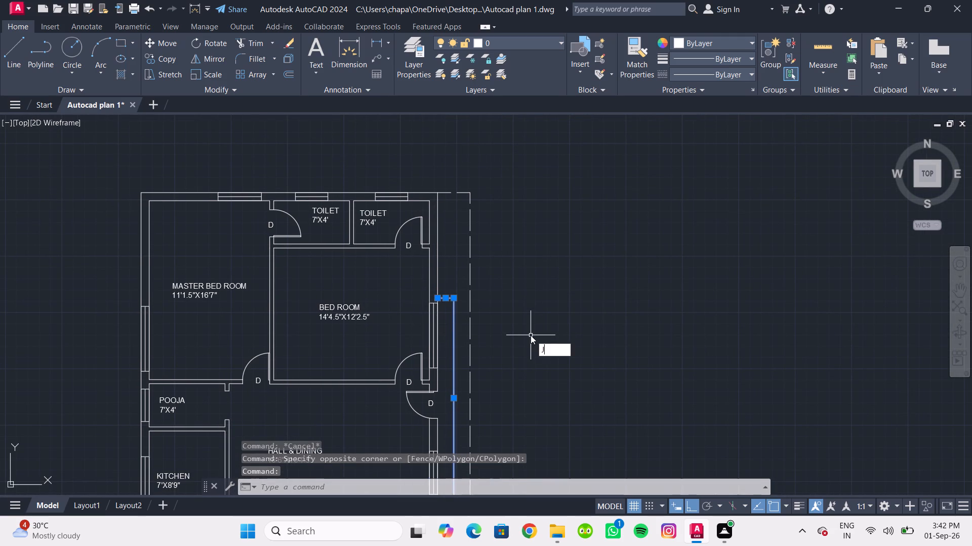
key("Return")
Match the joined projection outline's properties to the dashed boundary line beside it.
left_click(633, 61)
middle_click_drag(537, 331, 573, 212)
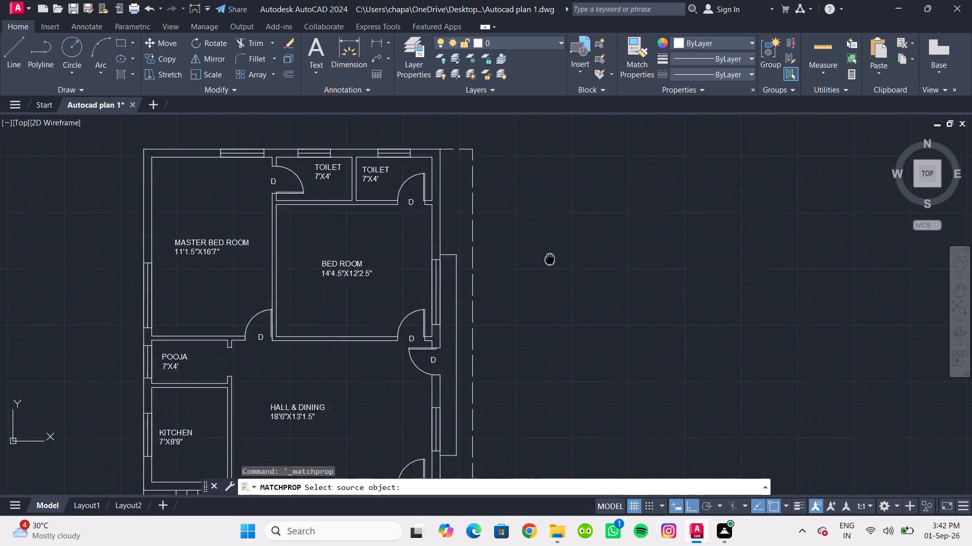
middle_click_drag(573, 212, 587, 185)
scroll(528, 250, "up", 1)
left_click(513, 241)
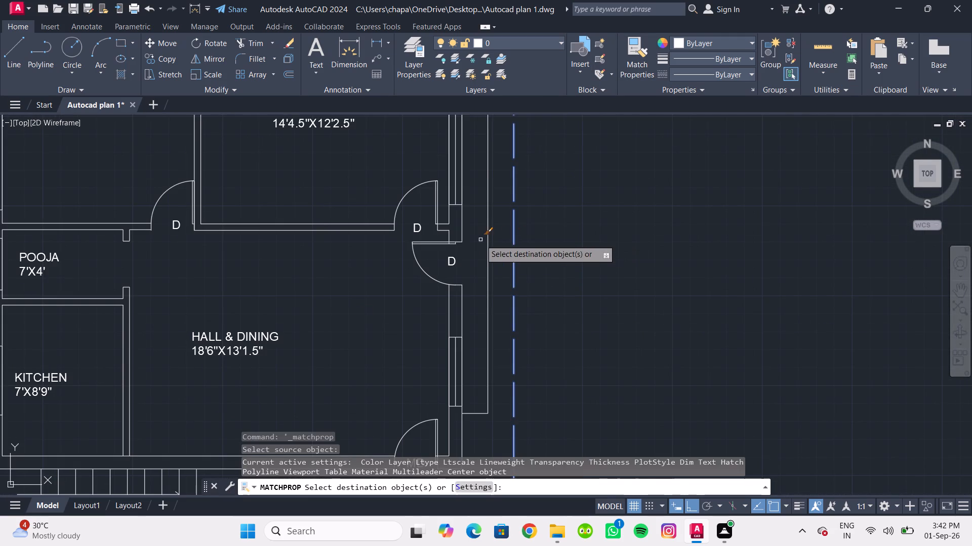
left_click(488, 242)
scroll(526, 289, "down", 2)
middle_click_drag(532, 291, 555, 303)
scroll(551, 301, "up", 2)
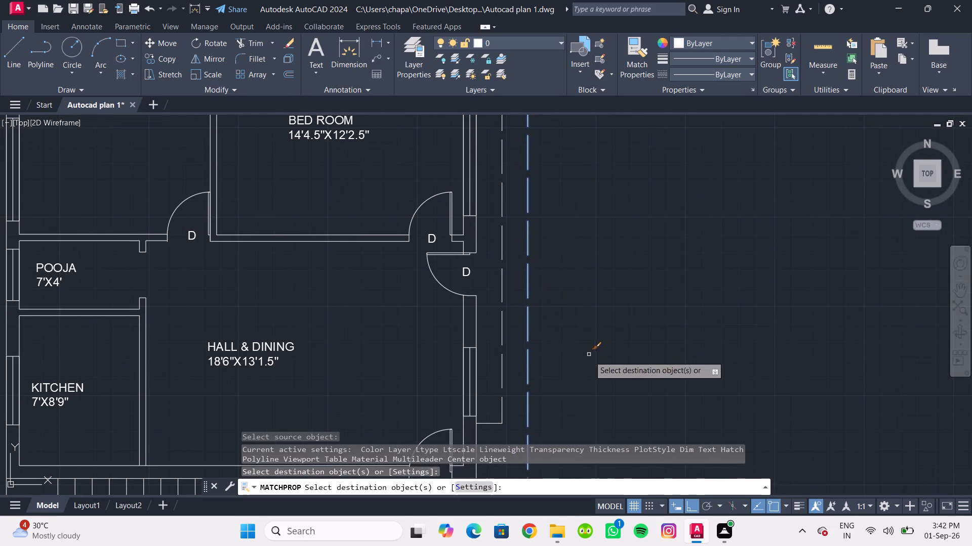
key("Escape")
key("Escape")
Draw a three-sided projection above the master bedroom's top window, 1'6" deep and about 5'-2" wide, ending back on the outer wall.
scroll(598, 362, "down", 2)
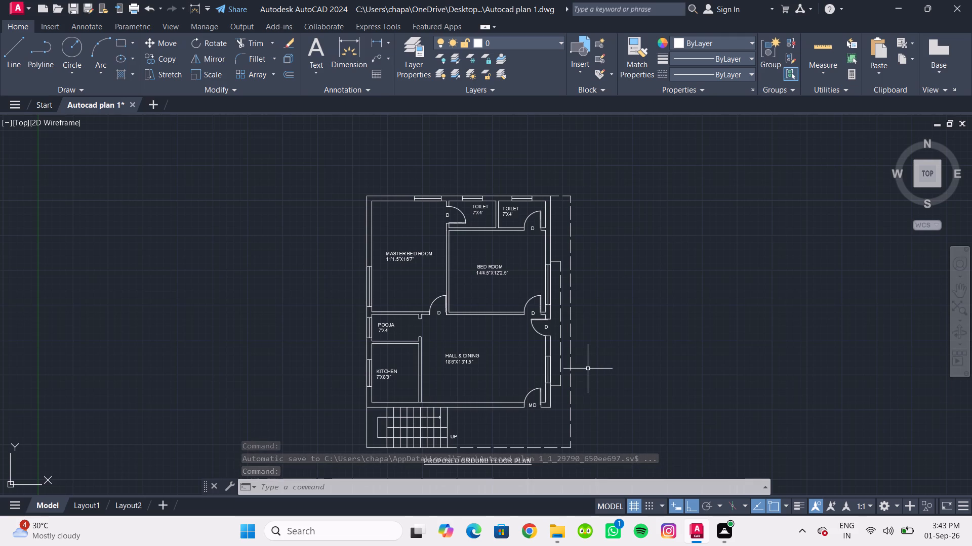
scroll(409, 171, "up", 1)
middle_click_drag(409, 211, 398, 205)
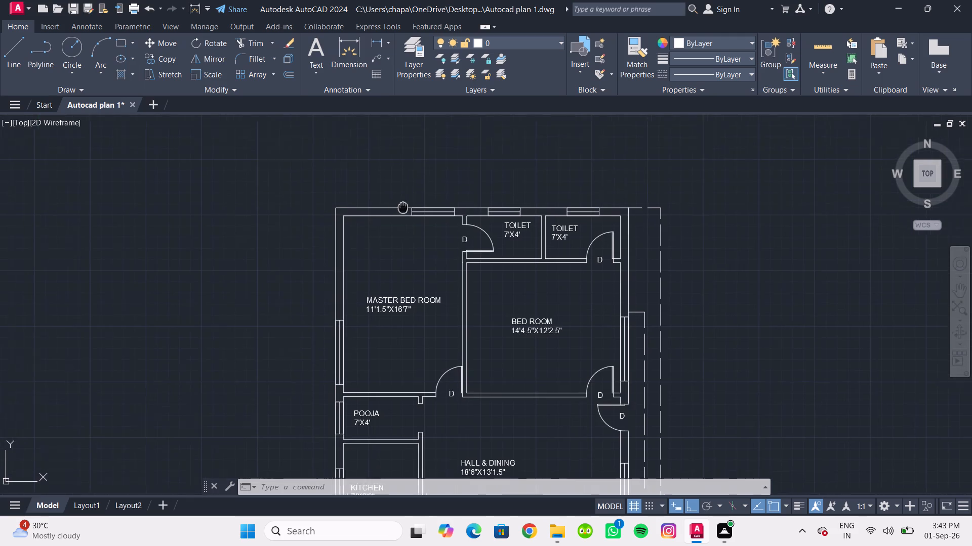
middle_click_drag(398, 205, 385, 222)
scroll(385, 231, "up", 1)
middle_click_drag(385, 231, 311, 229)
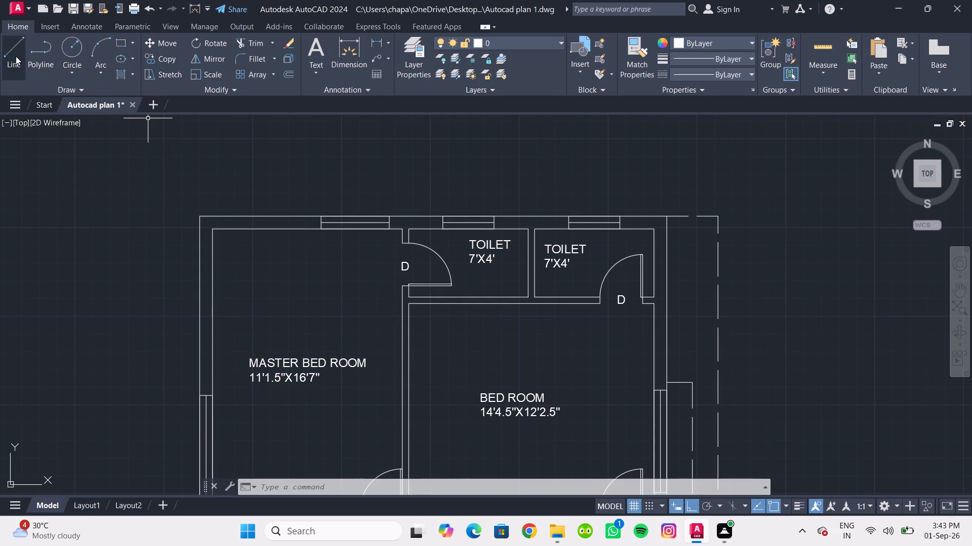
left_click(15, 56)
scroll(304, 185, "up", 1)
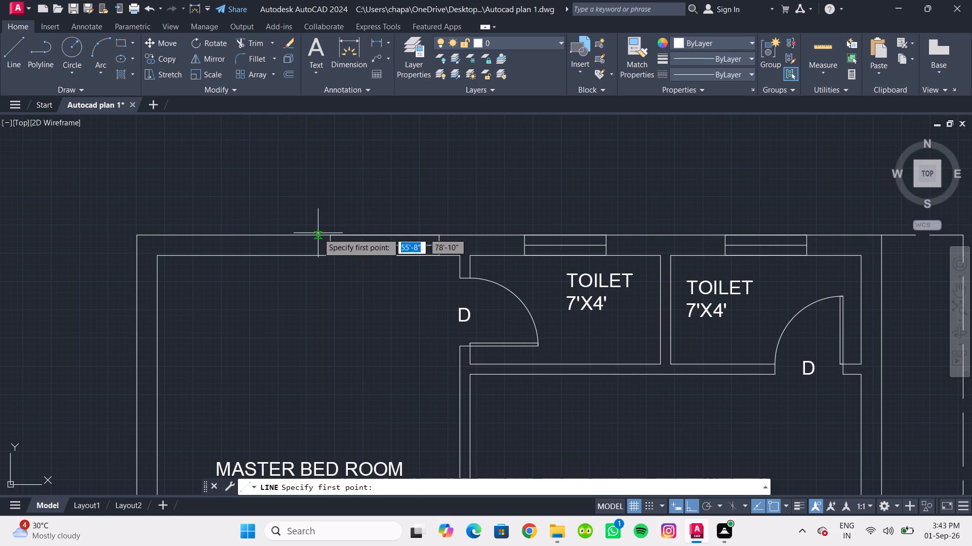
left_click(318, 233)
type("1'6\"")
key("Return")
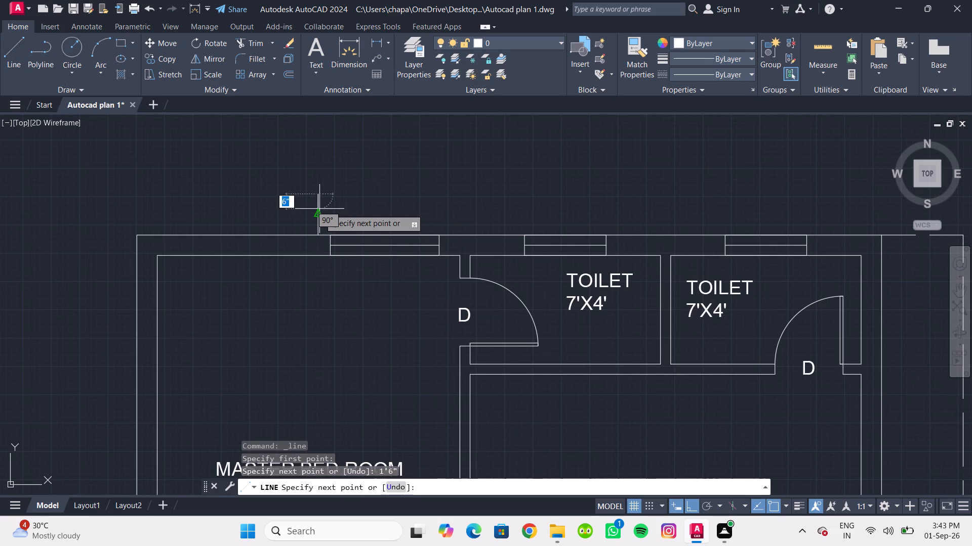
scroll(463, 218, "up", 1)
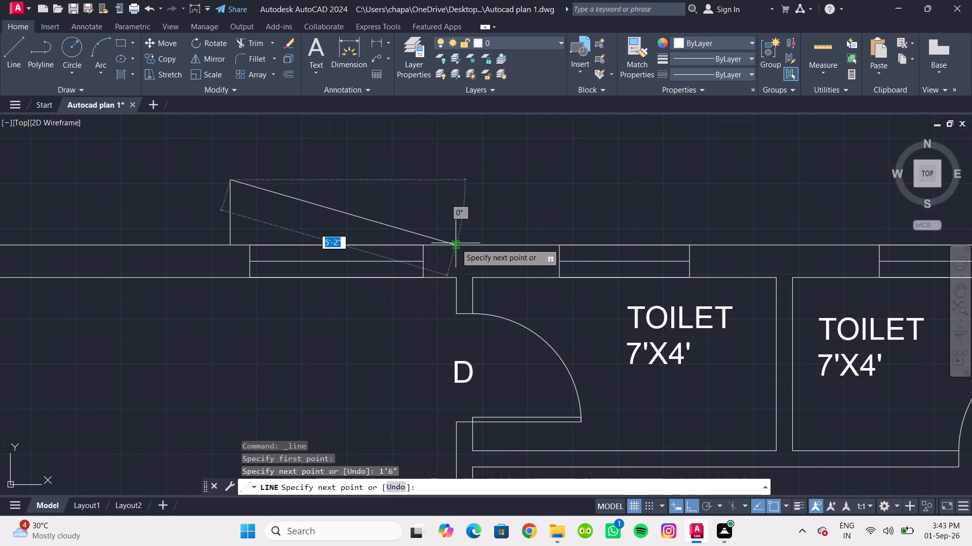
left_click(450, 181)
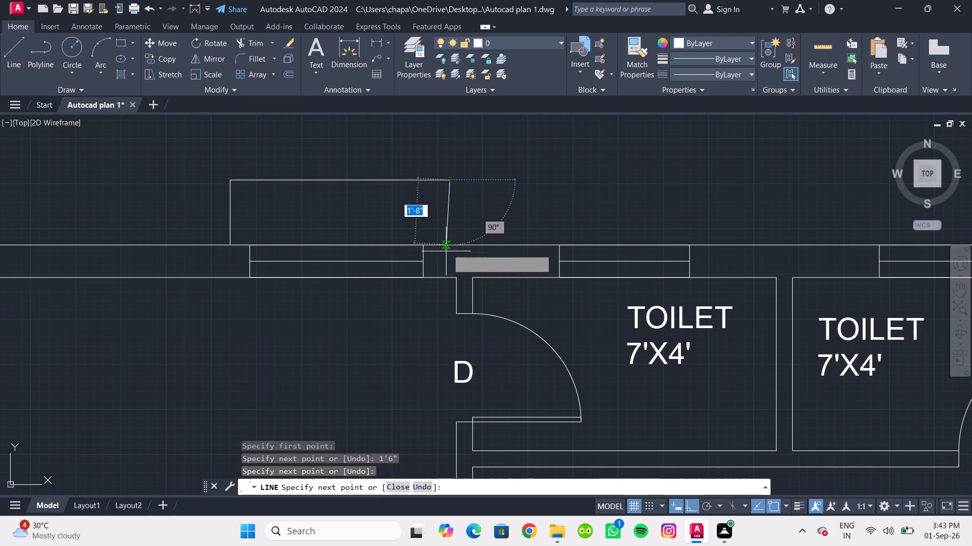
left_click(450, 245)
key("Escape")
scroll(486, 203, "down", 2)
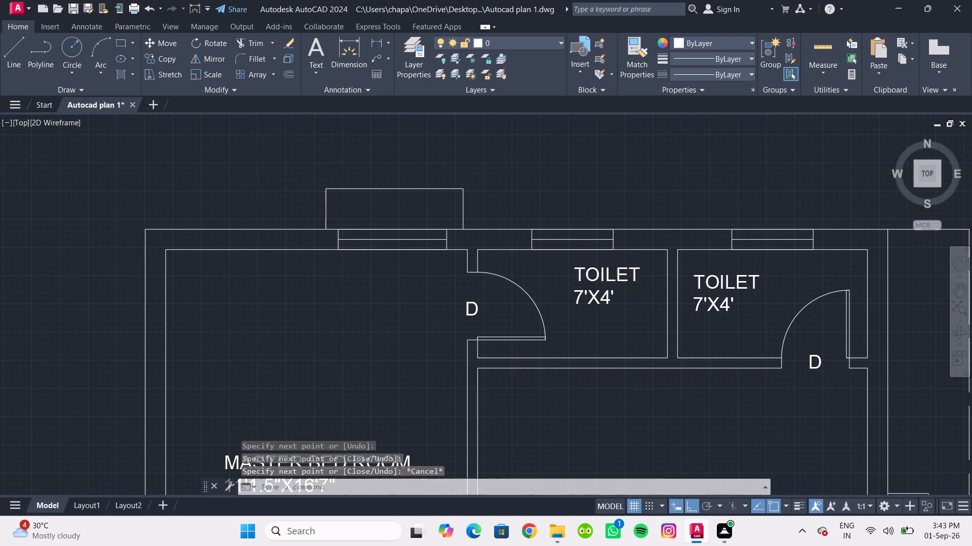
Match the properties of the three projection lines above the master bedroom's top window to the outer dashed boundary line.
middle_click_drag(486, 203, 489, 238)
middle_click_drag(489, 238, 440, 220)
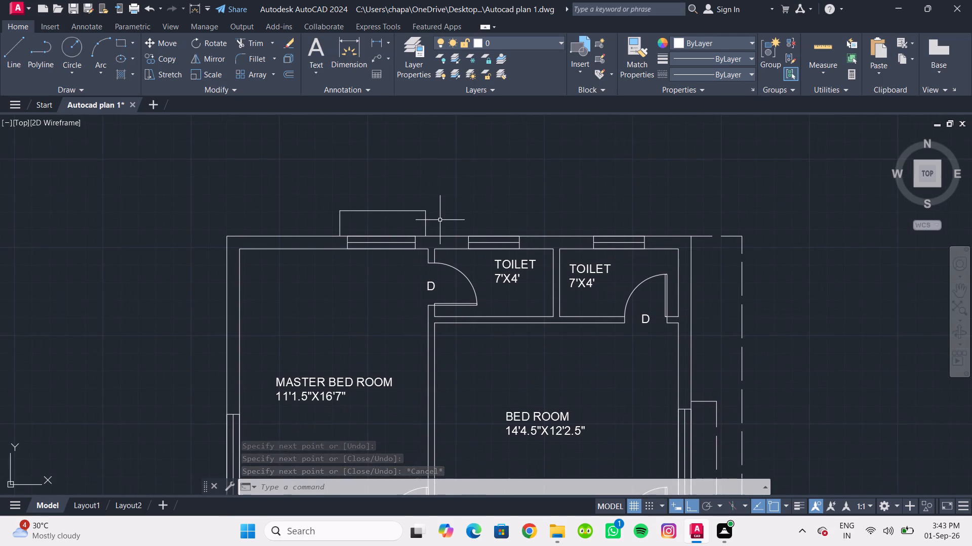
scroll(440, 220, "down", 1)
middle_click_drag(440, 220, 418, 213)
scroll(426, 218, "down", 1)
middle_click_drag(426, 218, 406, 209)
scroll(555, 228, "up", 1)
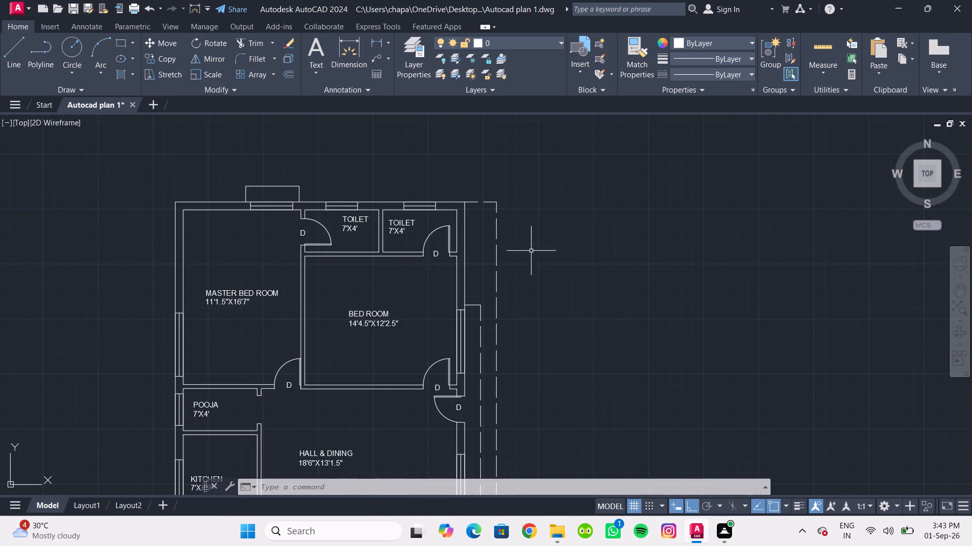
left_click(624, 61)
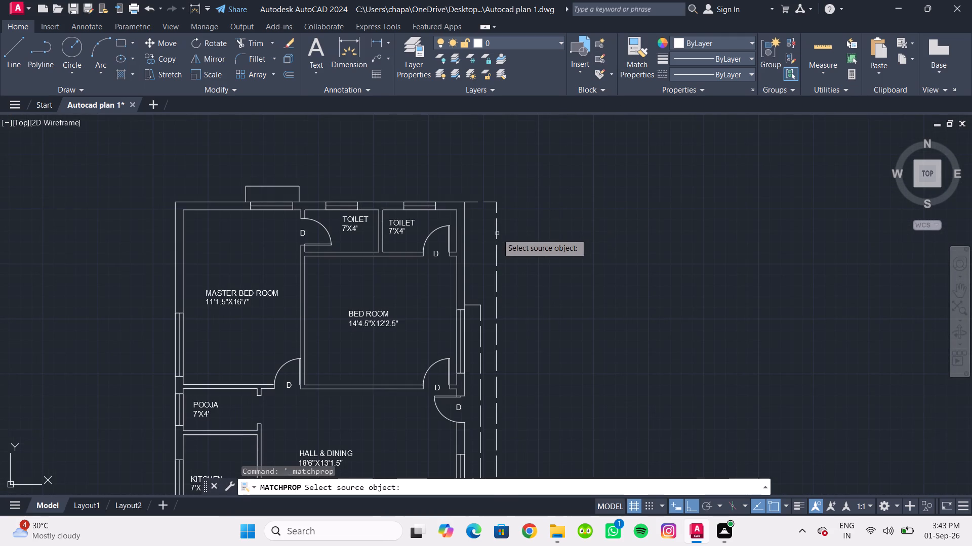
left_click(497, 234)
scroll(305, 194, "up", 4)
left_click_drag(305, 194, 296, 190)
left_click(165, 134)
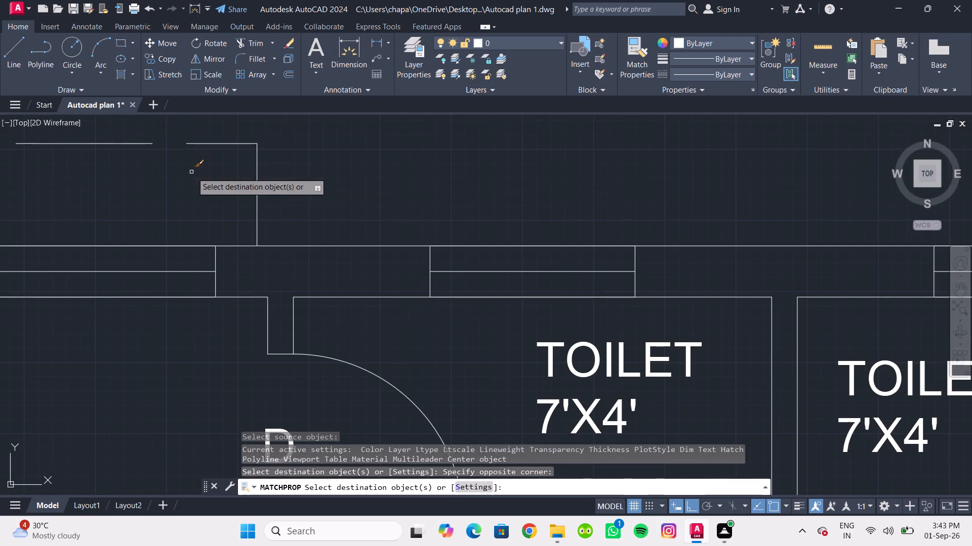
scroll(193, 173, "down", 3)
middle_click_drag(198, 176, 255, 212)
scroll(193, 221, "up", 3)
left_click_drag(188, 215, 171, 207)
left_click(98, 185)
scroll(239, 187, "down", 3)
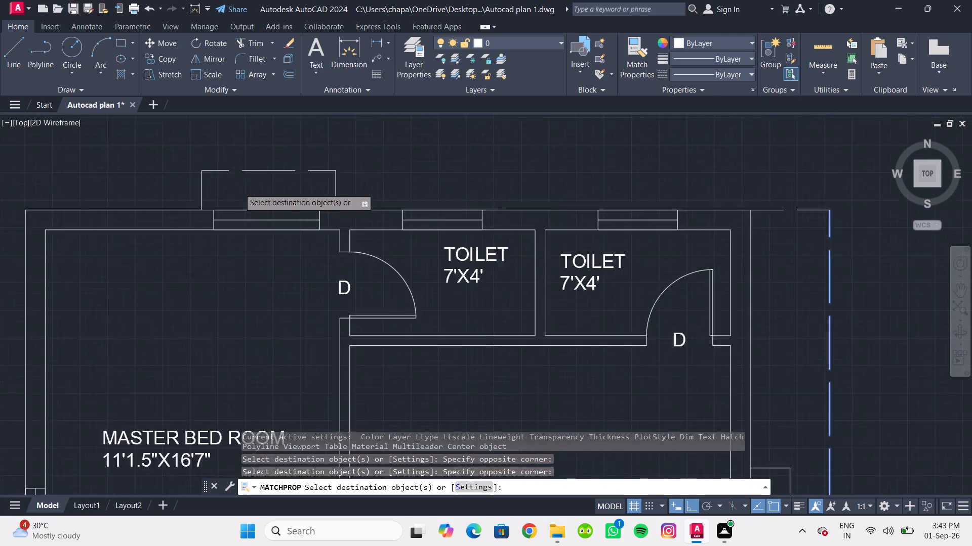
scroll(227, 183, "up", 3)
left_click_drag(207, 206, 185, 195)
left_click(118, 157)
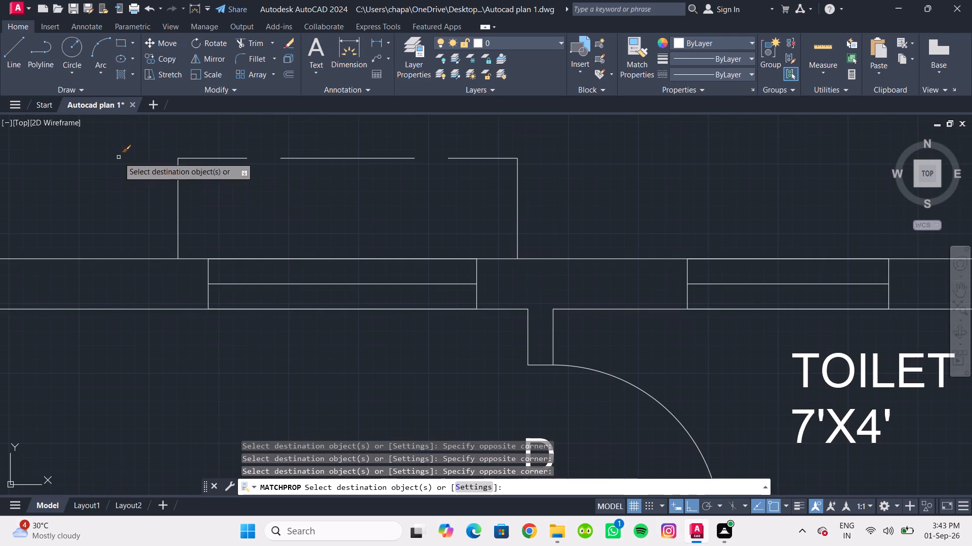
scroll(308, 202, "down", 3)
middle_click_drag(312, 206, 305, 203)
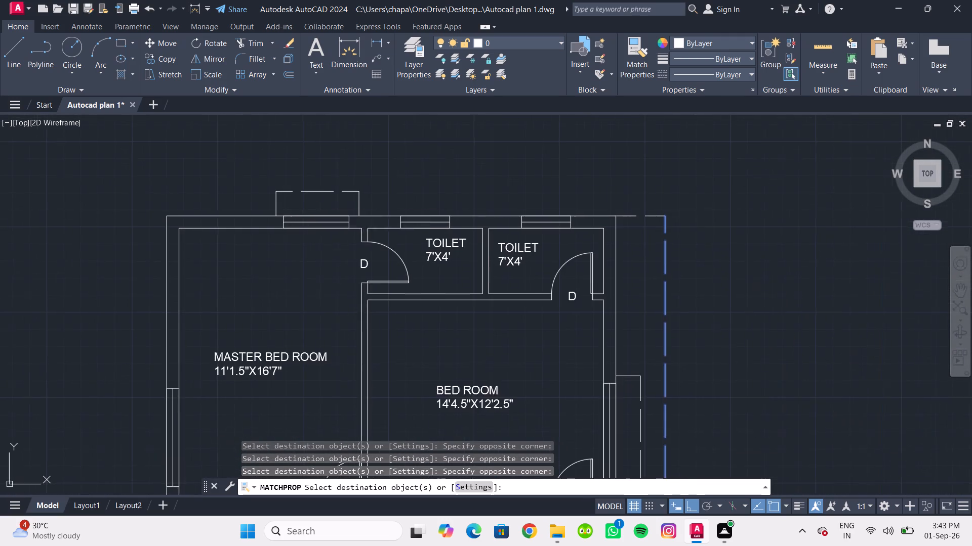
middle_click_drag(305, 203, 270, 187)
scroll(313, 177, "up", 1)
key("Escape")
Set the linetype scale of the three projection lines above the master bedroom's top window to 1.5, and finally to 1.
left_click_drag(339, 186, 325, 176)
left_click(166, 159)
right_click(160, 157)
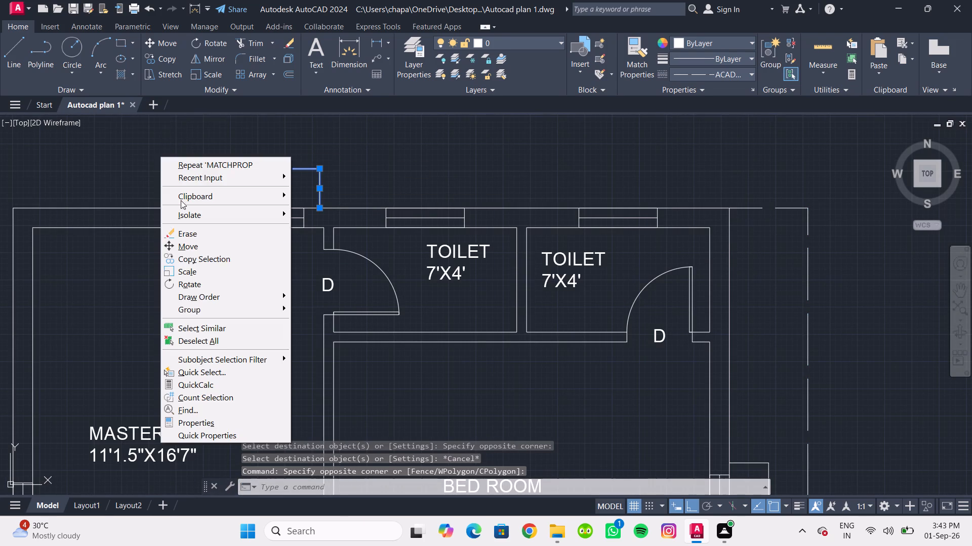
left_click(201, 421)
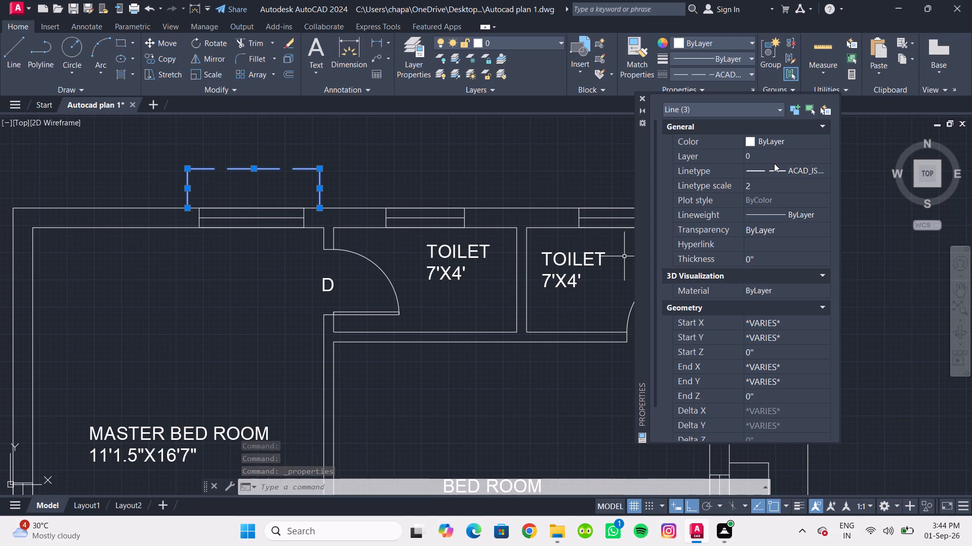
left_click(777, 184)
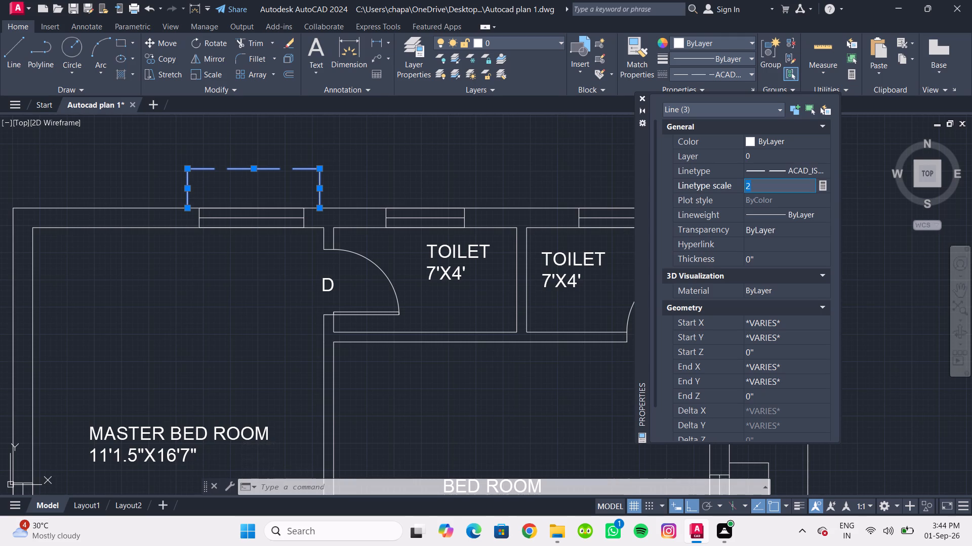
key("3")
key("BackSpace")
key("BackSpace")
type("1.5")
key("Return")
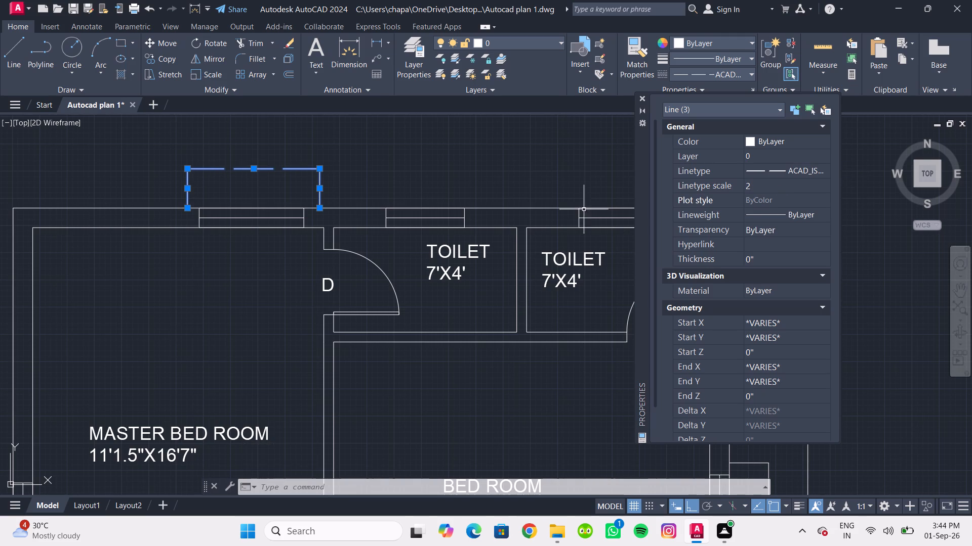
left_click(768, 189)
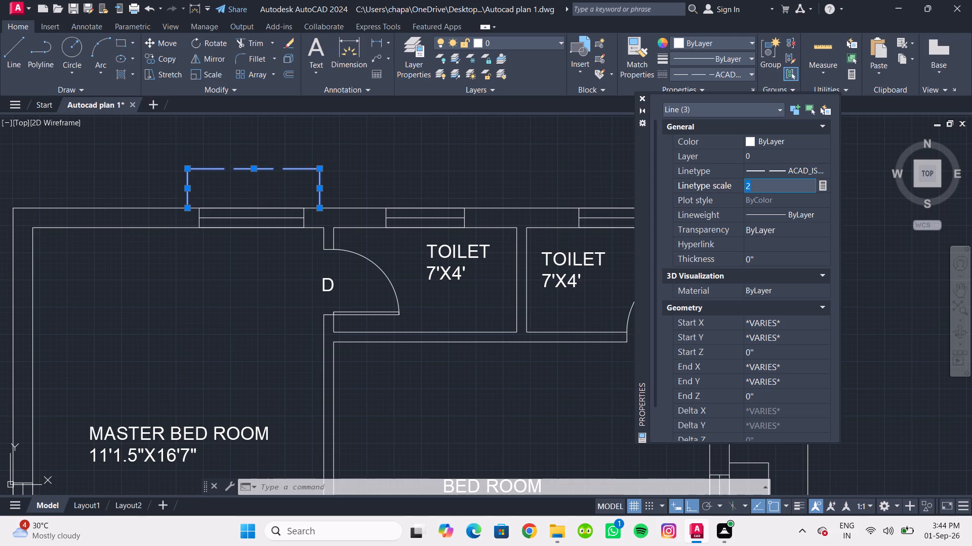
key("1")
key("Return")
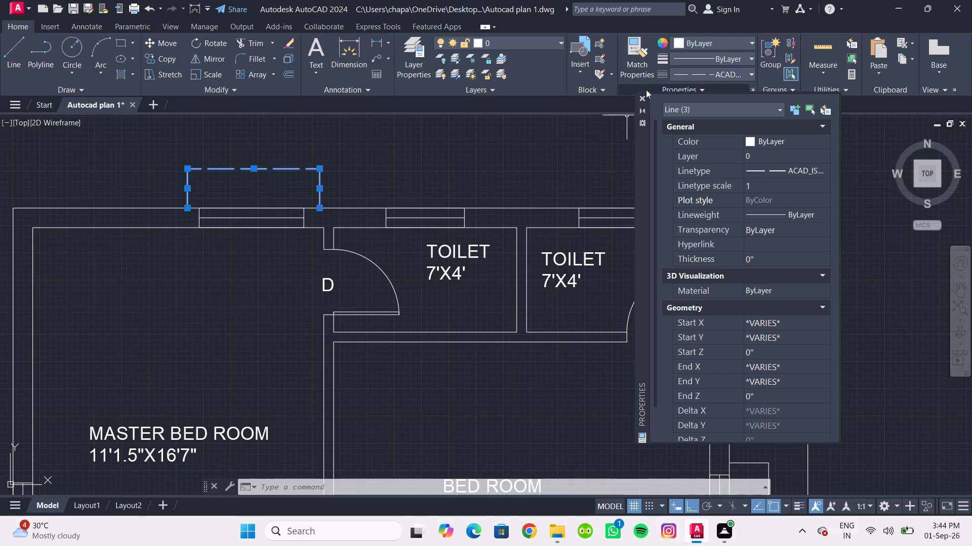
left_click(641, 97)
left_click(607, 165)
scroll(606, 167, "down", 3)
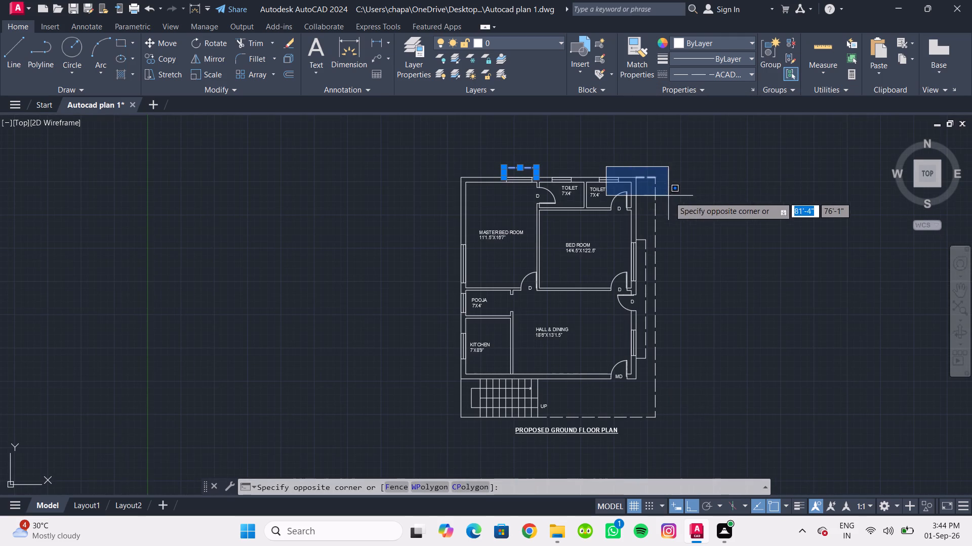
key("Escape")
key("Escape")
Draw a three-sided projection above the left toilet's window, about 1'-6" deep and slightly wider than the window, ending on the outer wall.
scroll(723, 212, "up", 1)
middle_click_drag(723, 213, 732, 245)
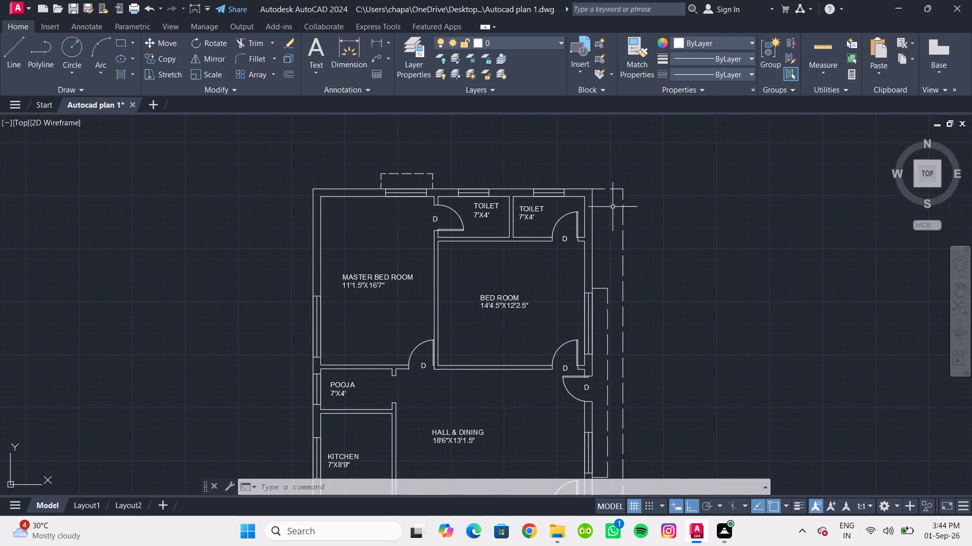
scroll(543, 149, "up", 1)
middle_click_drag(534, 145, 512, 169)
scroll(480, 191, "up", 1)
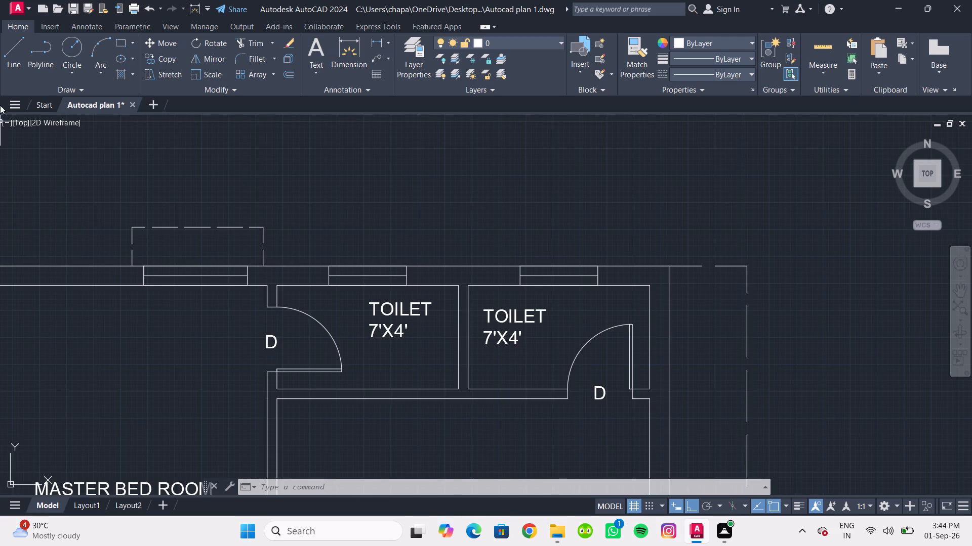
left_click(11, 61)
scroll(328, 249, "up", 2)
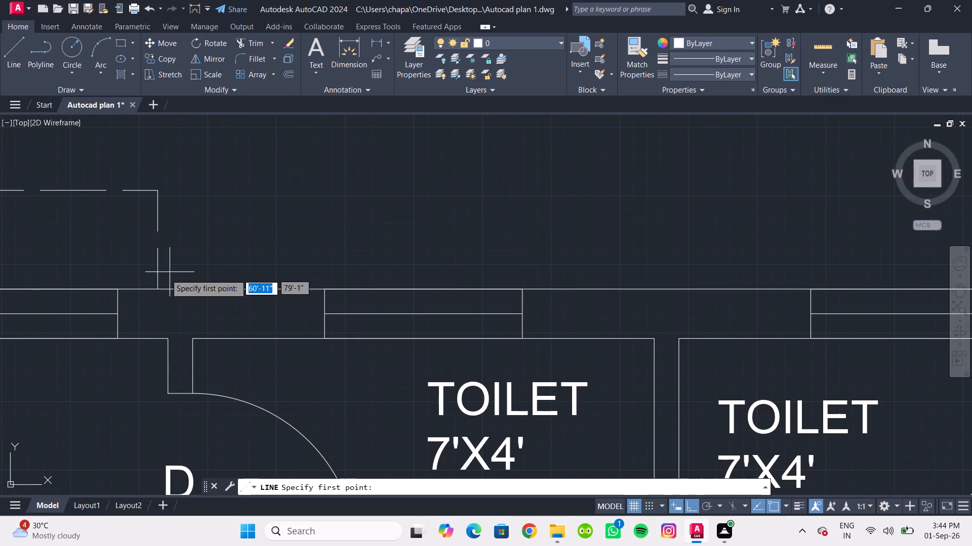
left_click(308, 290)
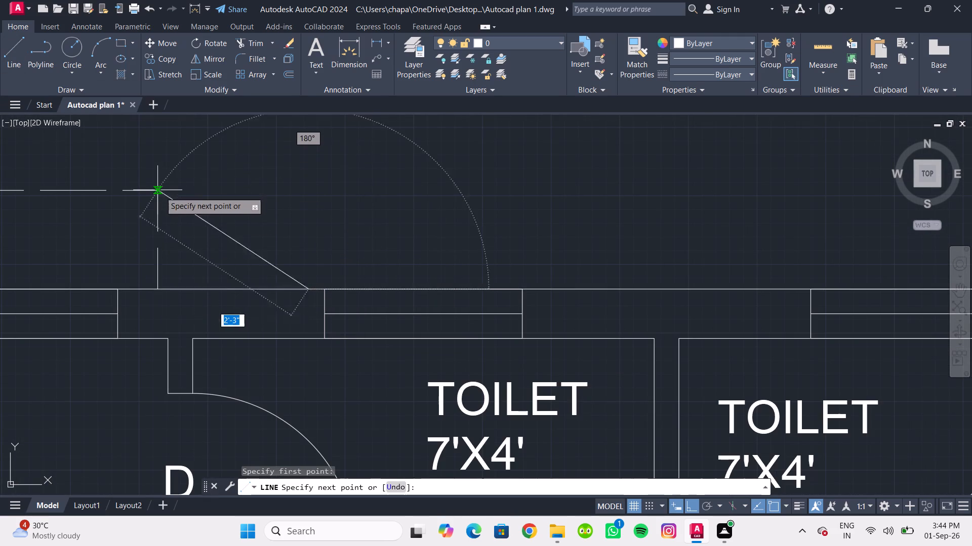
left_click(307, 191)
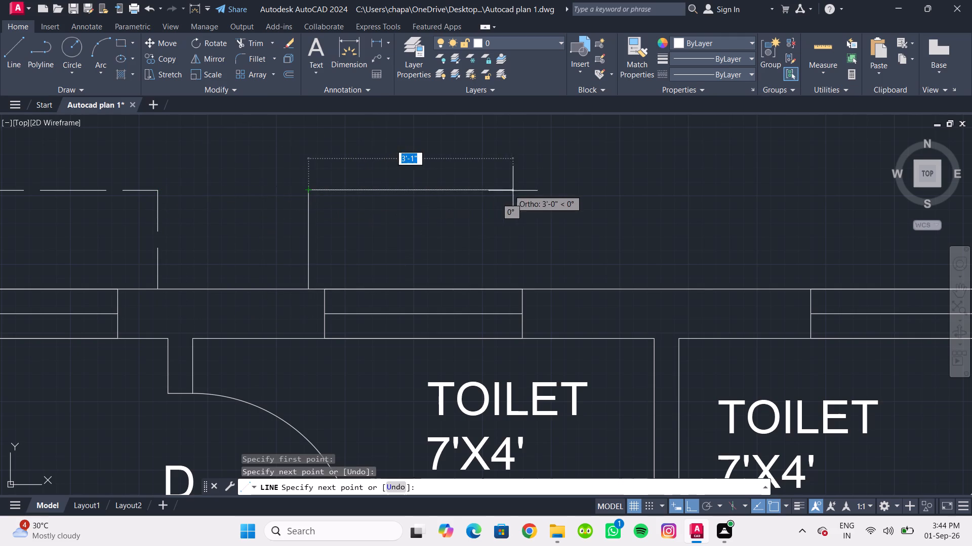
left_click(543, 197)
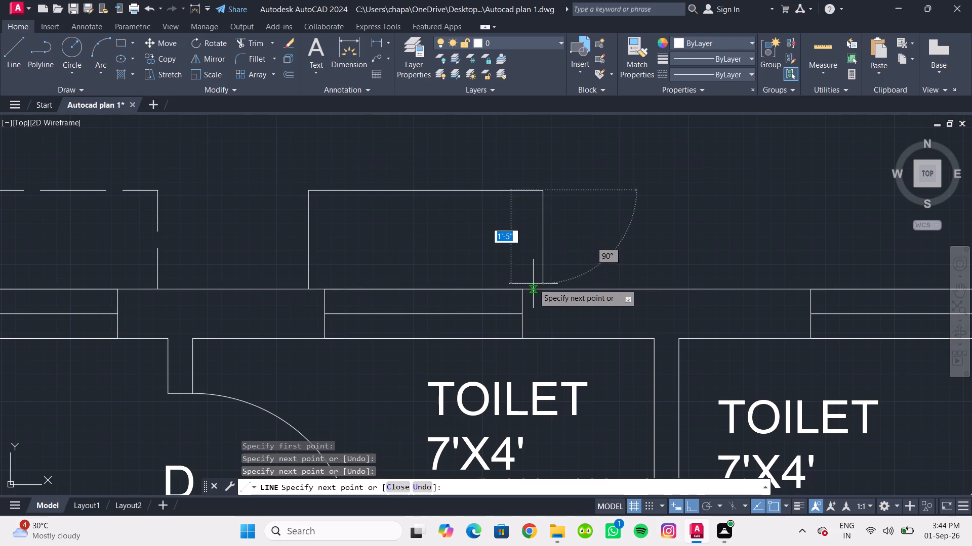
left_click(546, 286)
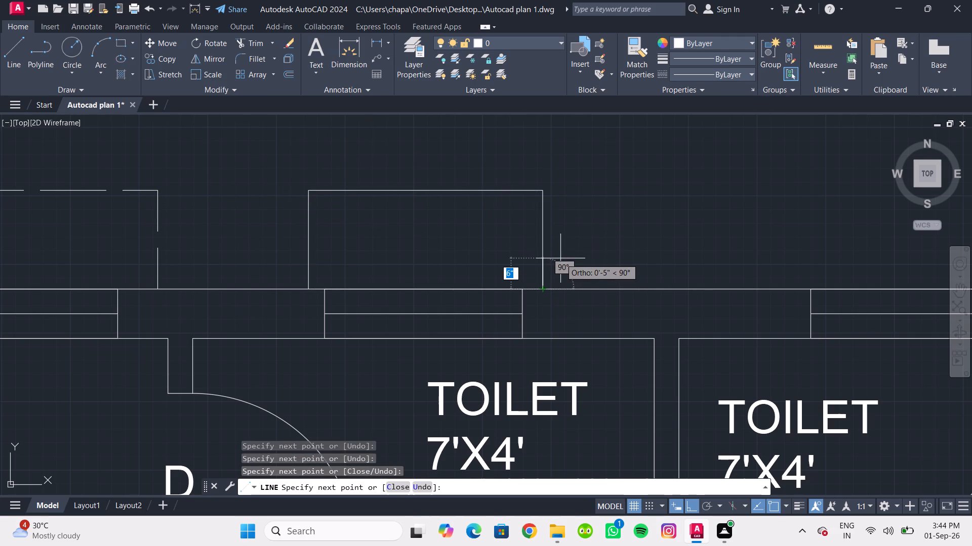
key("Escape")
Copy the left toilet's three projection lines about 7'-4" along the outer wall to sit above the right toilet's window.
left_click_drag(575, 255, 548, 246)
left_click(222, 187)
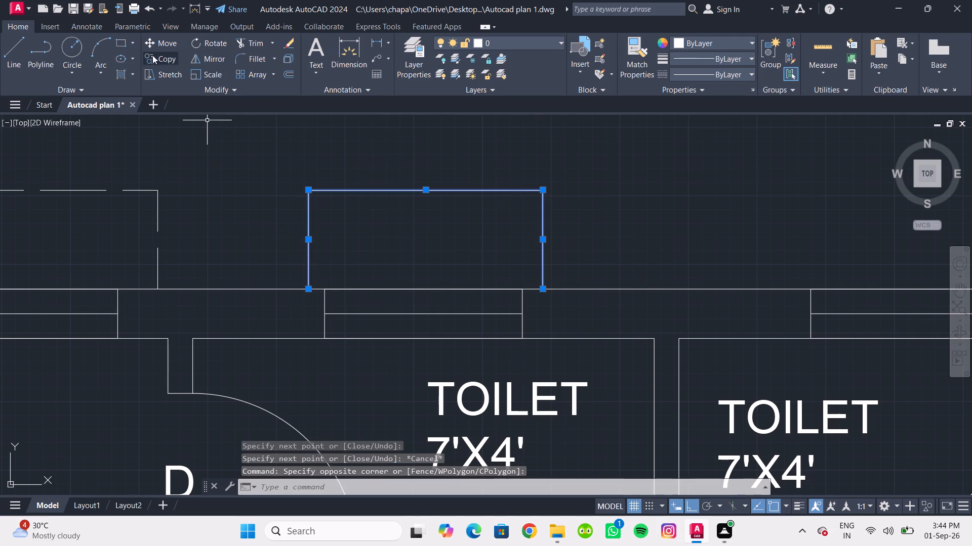
left_click(156, 65)
left_click(308, 292)
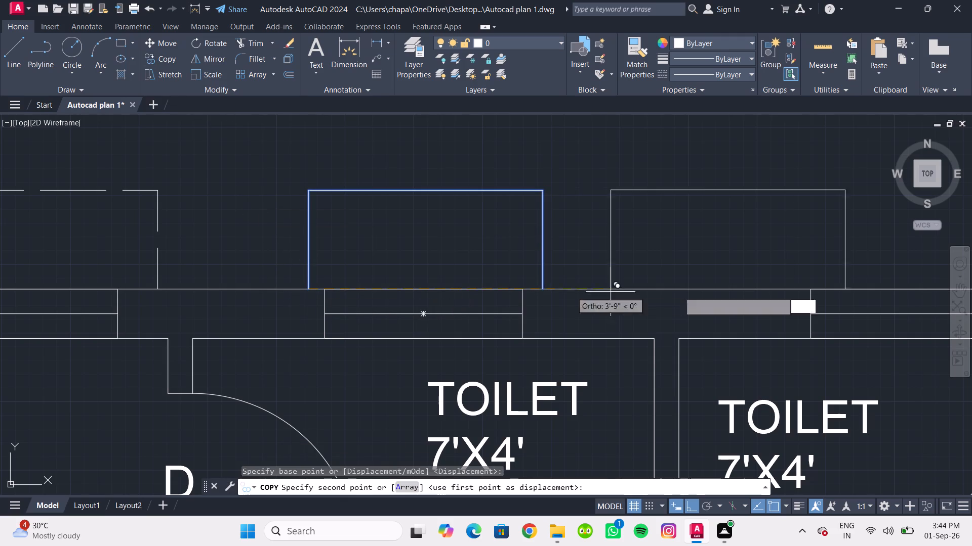
middle_click_drag(720, 286, 460, 281)
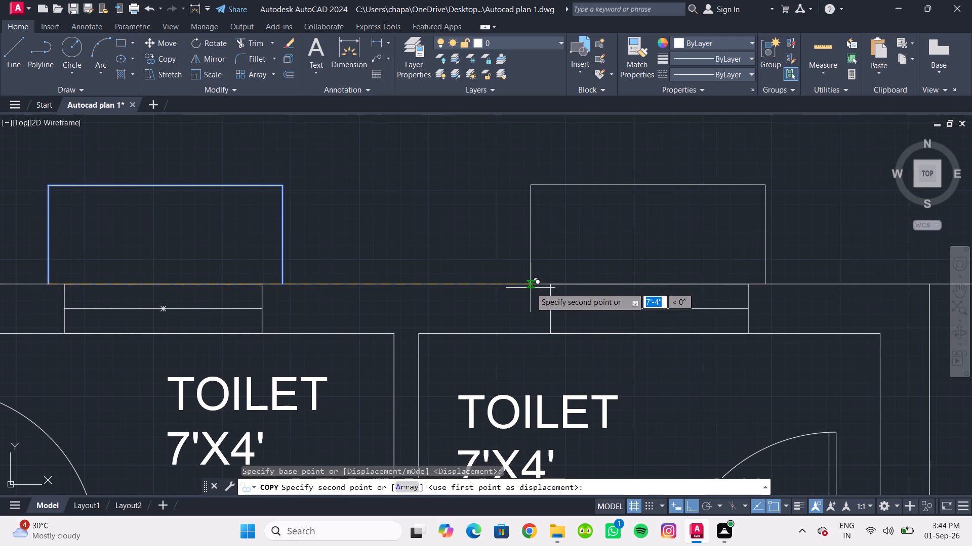
left_click(531, 288)
key("Escape")
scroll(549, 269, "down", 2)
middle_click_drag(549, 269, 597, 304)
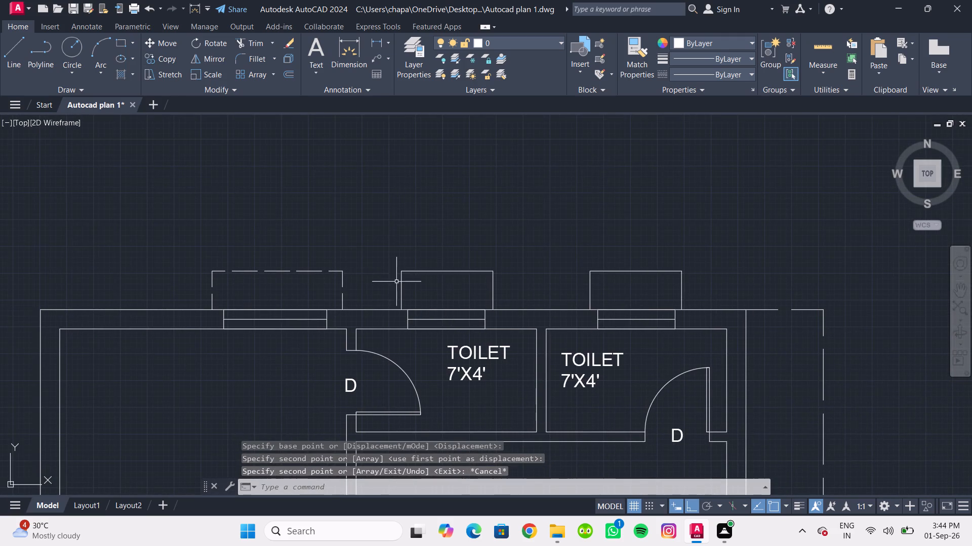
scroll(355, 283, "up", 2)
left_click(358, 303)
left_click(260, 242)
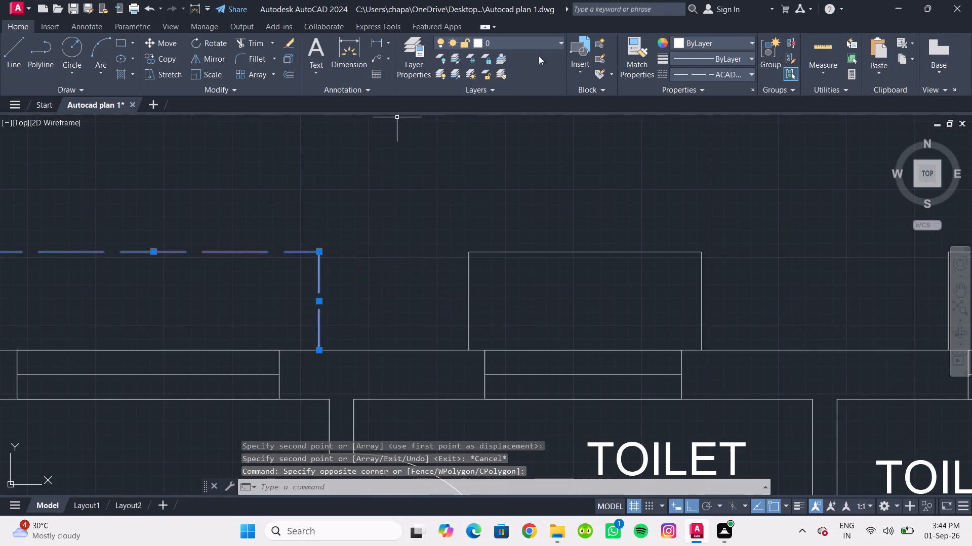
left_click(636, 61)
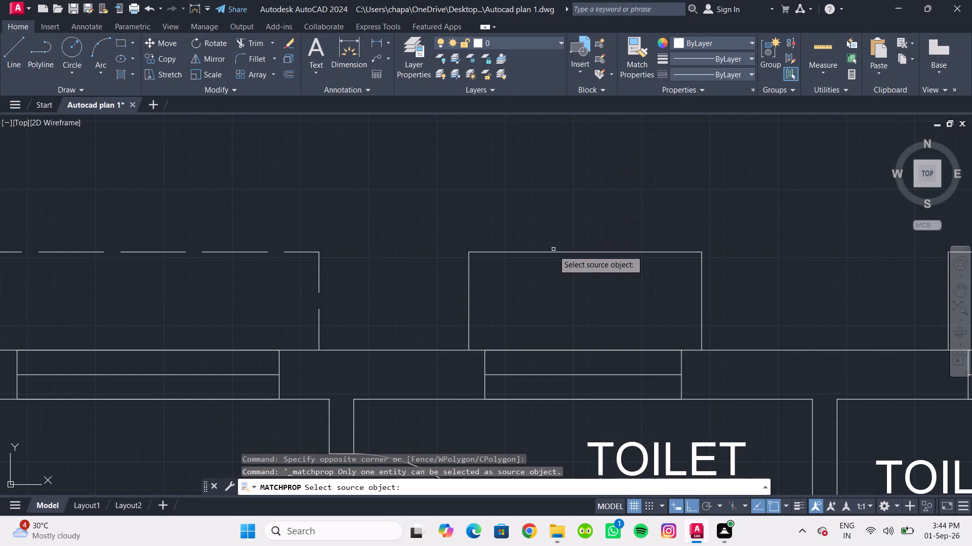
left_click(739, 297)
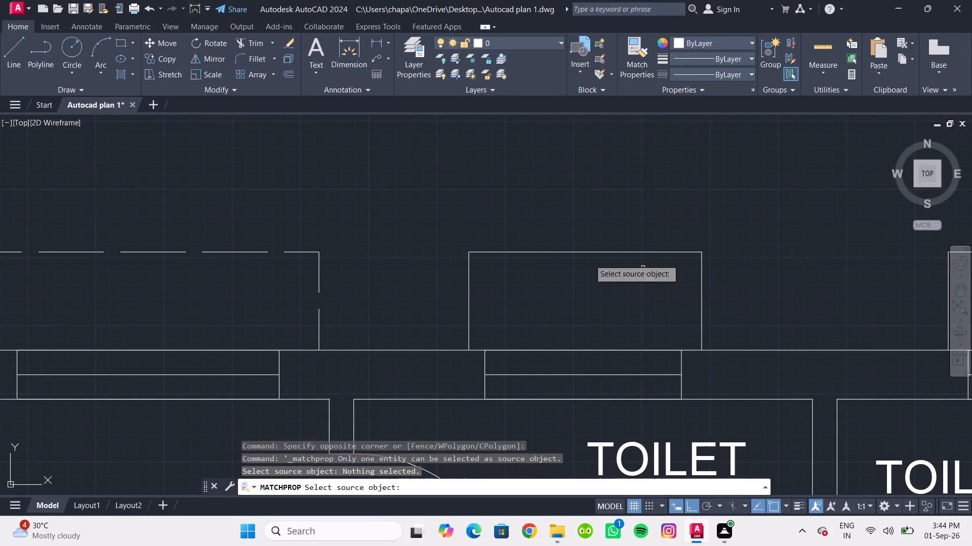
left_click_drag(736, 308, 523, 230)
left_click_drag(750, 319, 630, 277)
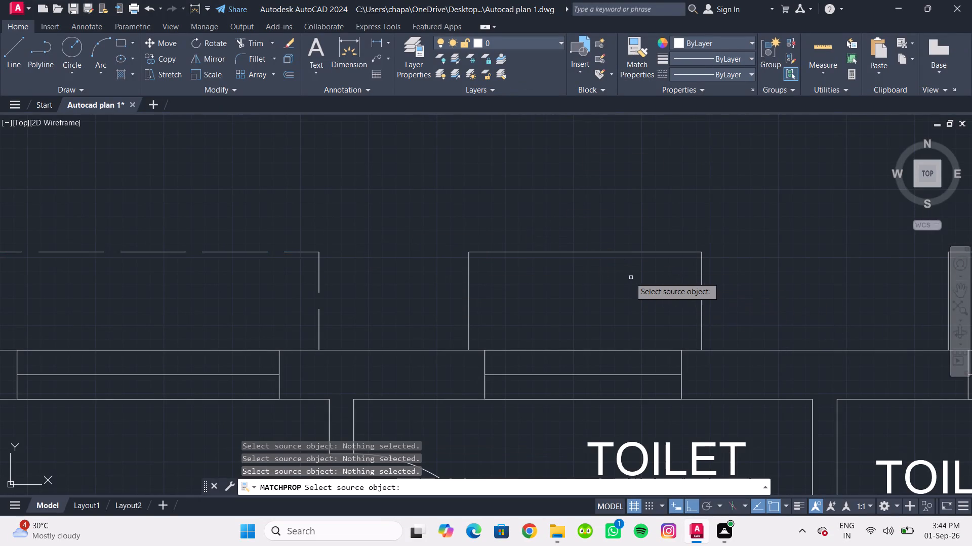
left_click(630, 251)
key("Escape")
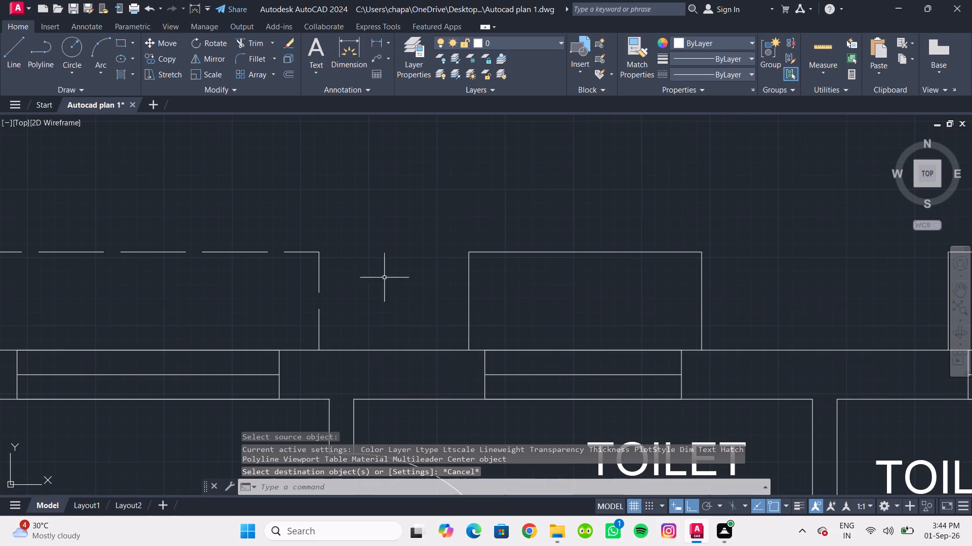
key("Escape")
Match the properties of both toilets' three-sided window projections to the dashed projection line above the master bedroom's top window.
scroll(367, 282, "down", 3)
middle_click_drag(367, 282, 381, 294)
scroll(377, 291, "up", 1)
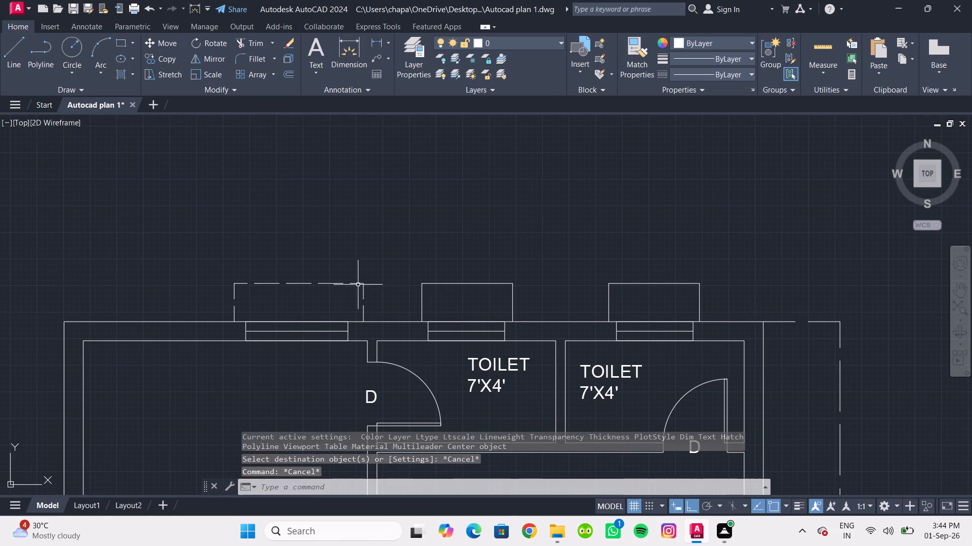
left_click(630, 64)
left_click(324, 283)
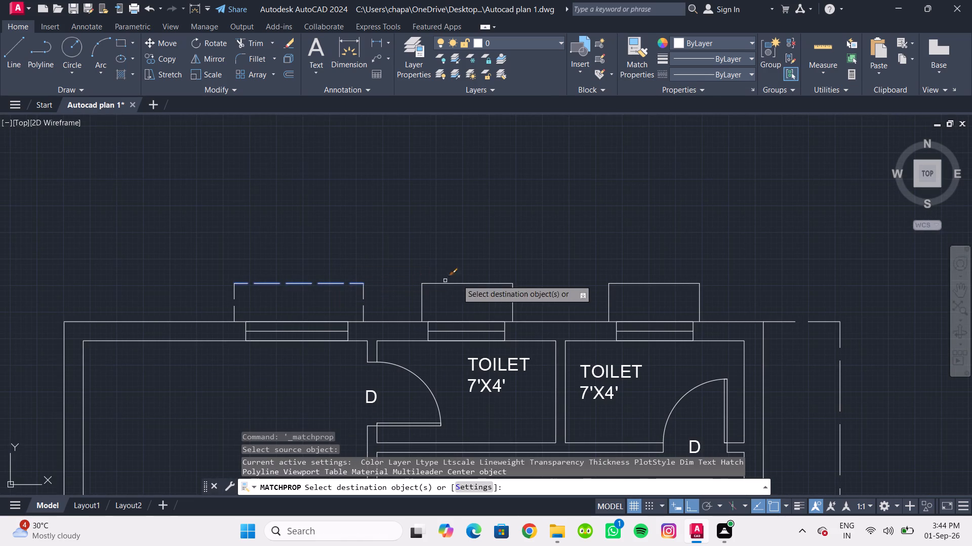
left_click(479, 285)
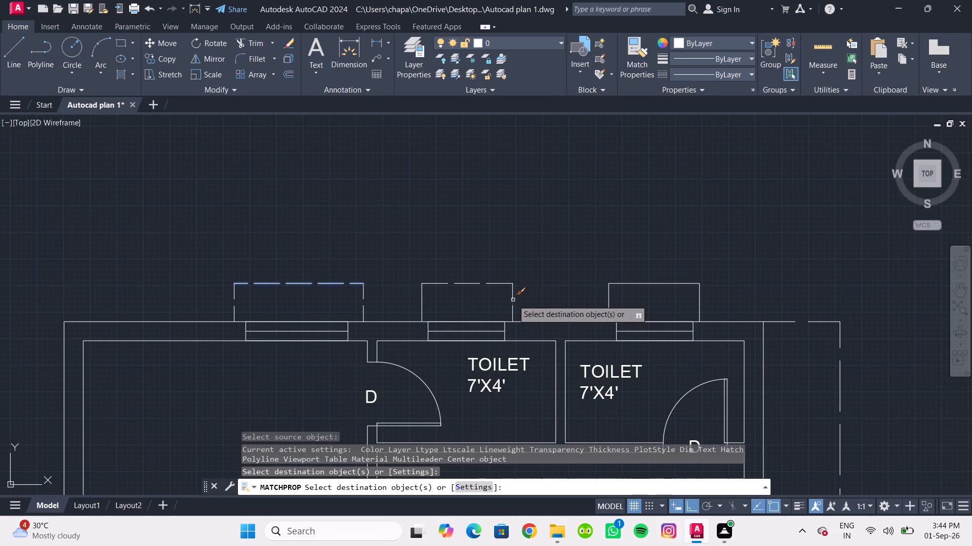
left_click(513, 300)
left_click(421, 310)
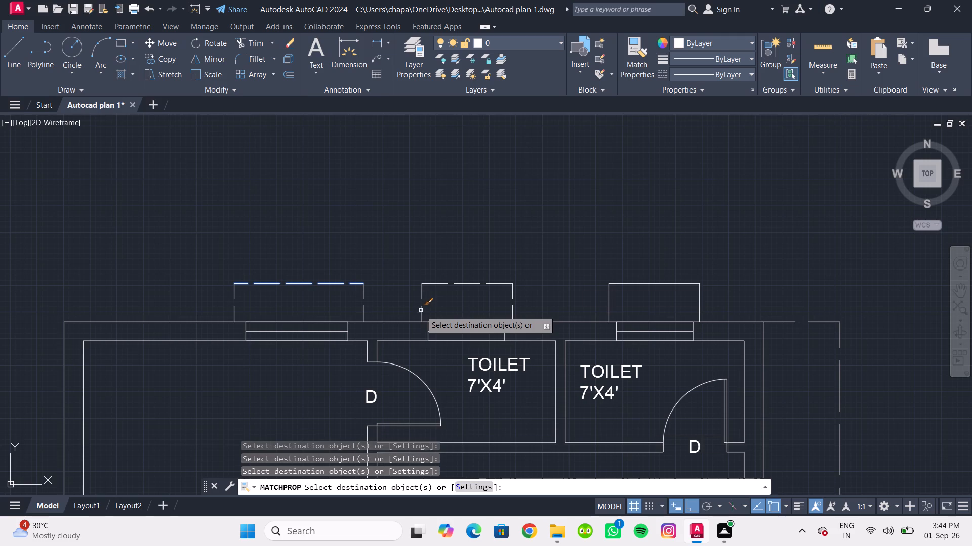
left_click_drag(720, 309, 708, 303)
left_click(576, 269)
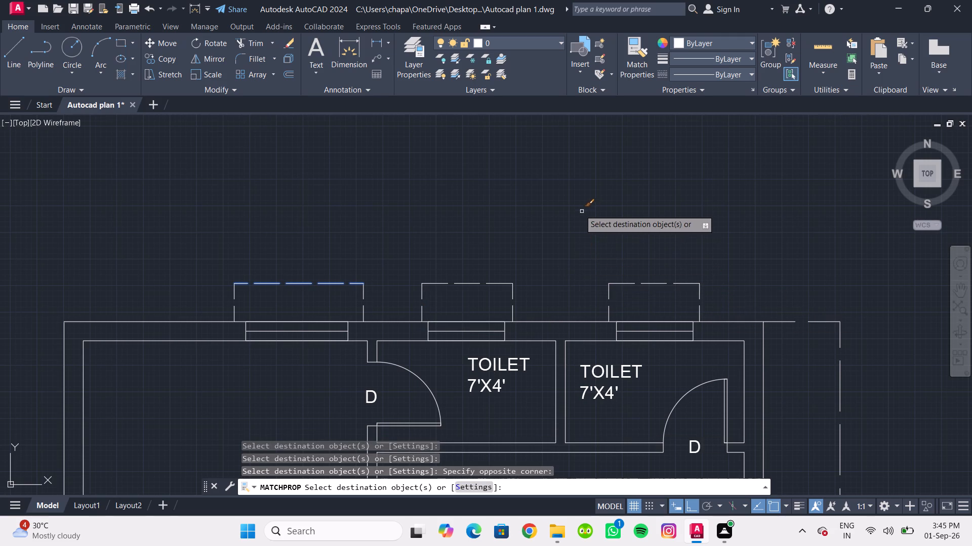
scroll(577, 207, "down", 2)
middle_click_drag(577, 207, 532, 185)
key("Escape")
Join the three dashed projection lines above the left toilet's window into one polyline.
middle_click_drag(534, 186, 490, 176)
scroll(534, 186, "down", 1)
scroll(490, 176, "up", 1)
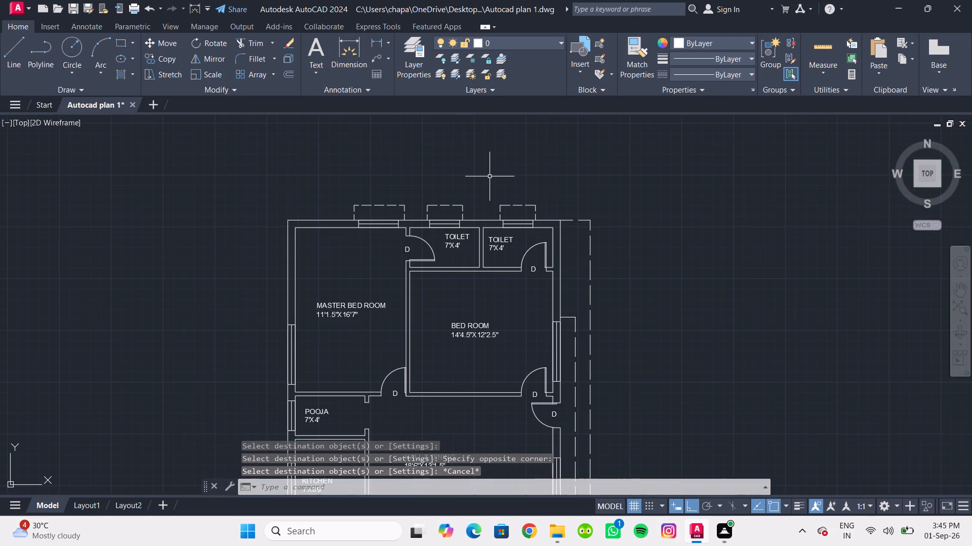
scroll(498, 233, "down", 1)
middle_click_drag(506, 254, 530, 238)
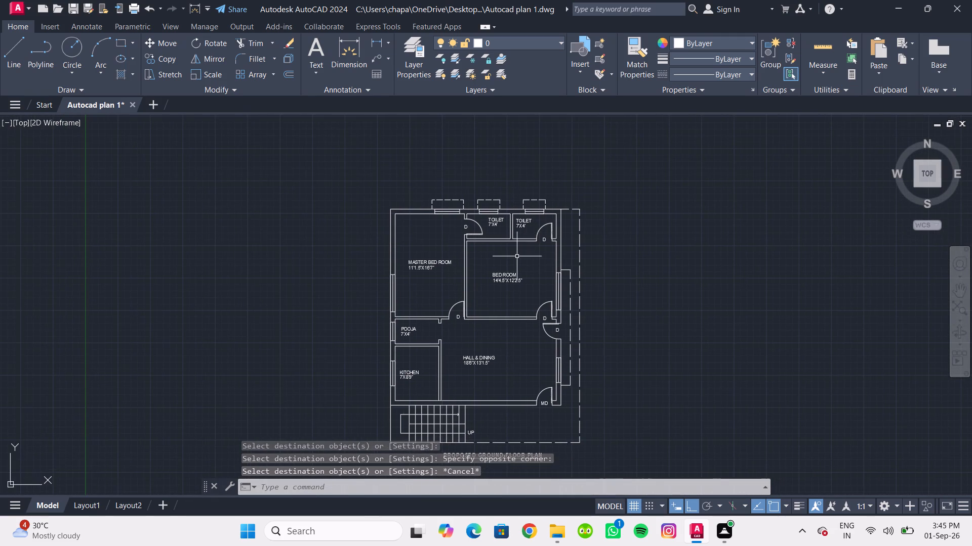
scroll(517, 256, "up", 1)
middle_click_drag(517, 257, 596, 265)
key("Escape")
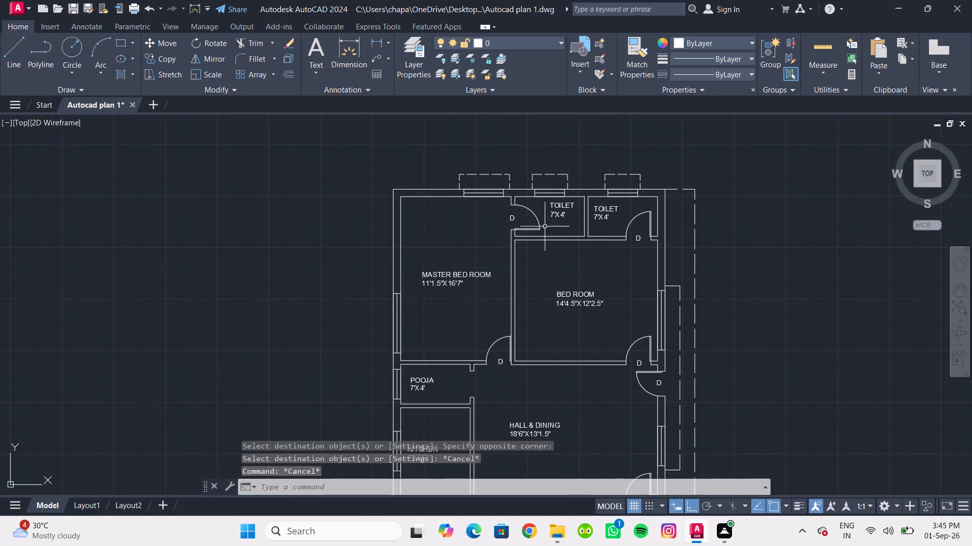
scroll(550, 211, "up", 2)
middle_click_drag(549, 207, 480, 322)
scroll(538, 252, "up", 2)
left_click_drag(539, 268, 530, 263)
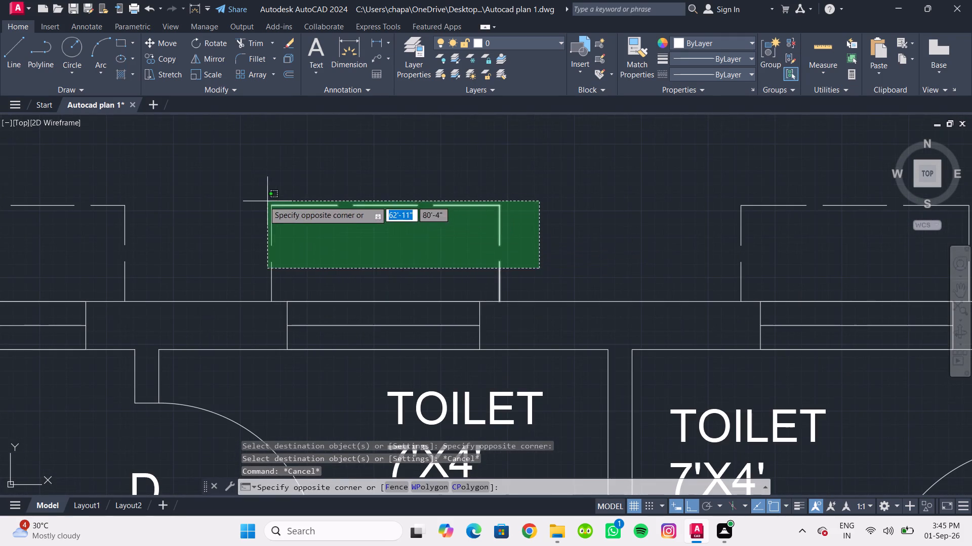
left_click(220, 190)
key("j")
key("Return")
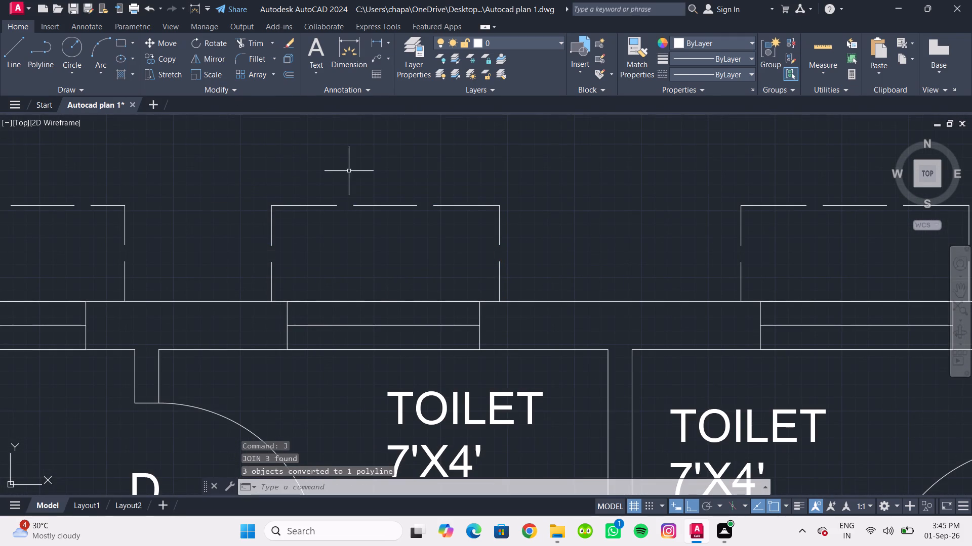
Copy the left toilet's joined projection to the empty area outside the outer wall beside the pooja room.
left_click_drag(565, 276, 543, 259)
left_click(182, 158)
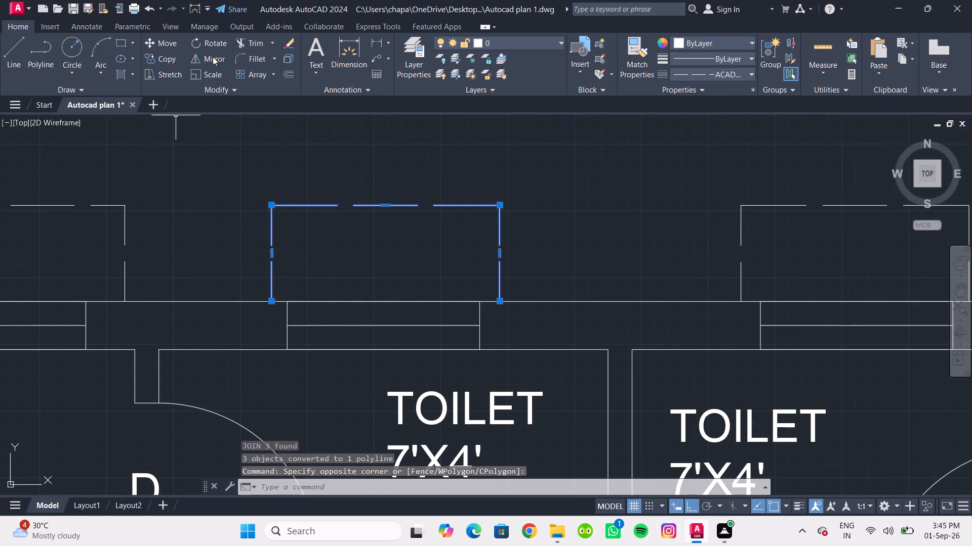
left_click(168, 57)
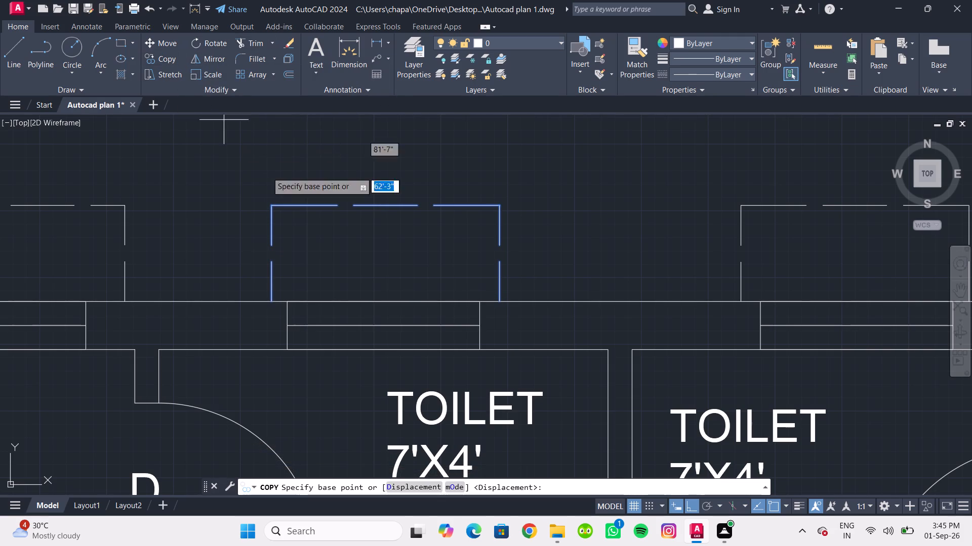
left_click(264, 303)
scroll(240, 310, "down", 3)
middle_click_drag(236, 312, 390, 118)
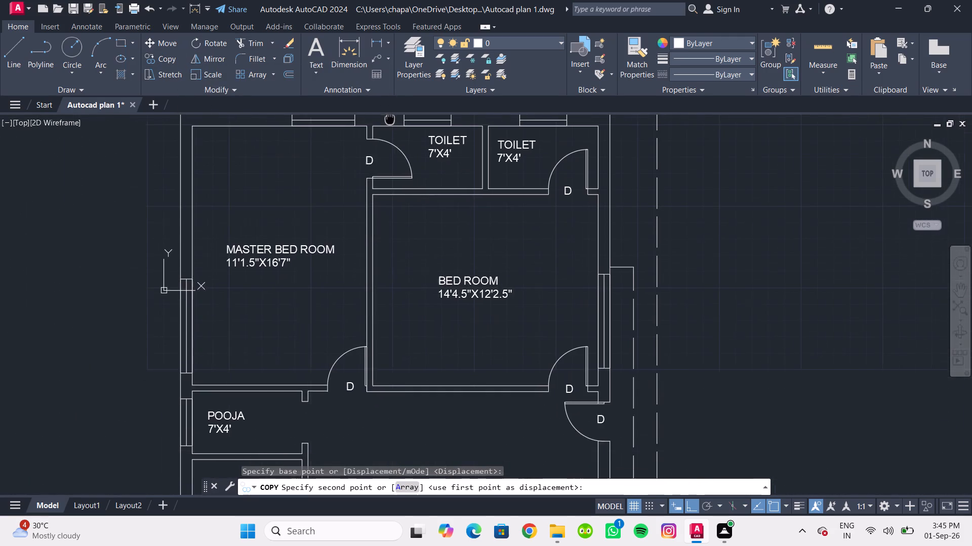
middle_click_drag(390, 118, 390, 117)
middle_click_drag(125, 364, 200, 215)
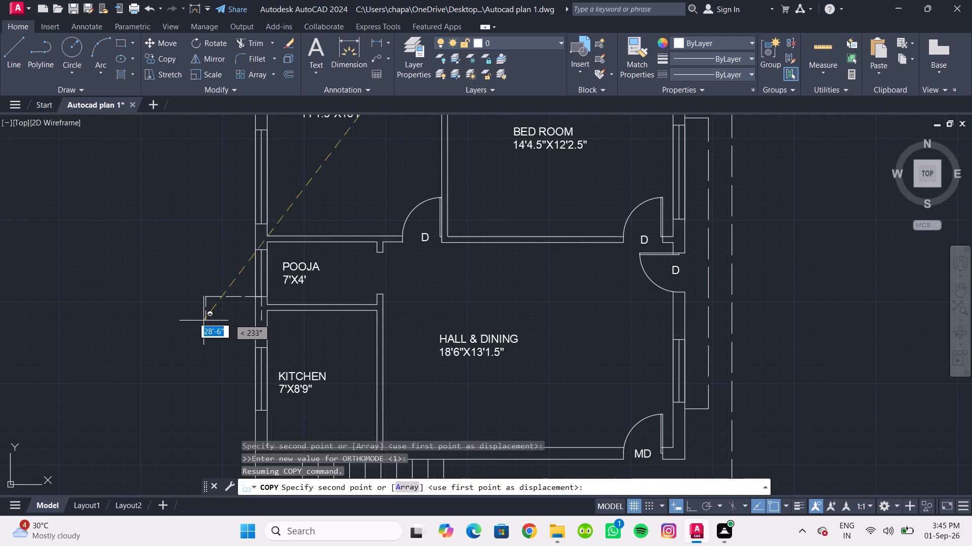
left_click(149, 302, "shift")
key("Escape")
Rotate the copied projection 90° so that its open side faces the pooja room's outer wall.
left_click_drag(217, 330, 198, 315)
left_click(116, 246)
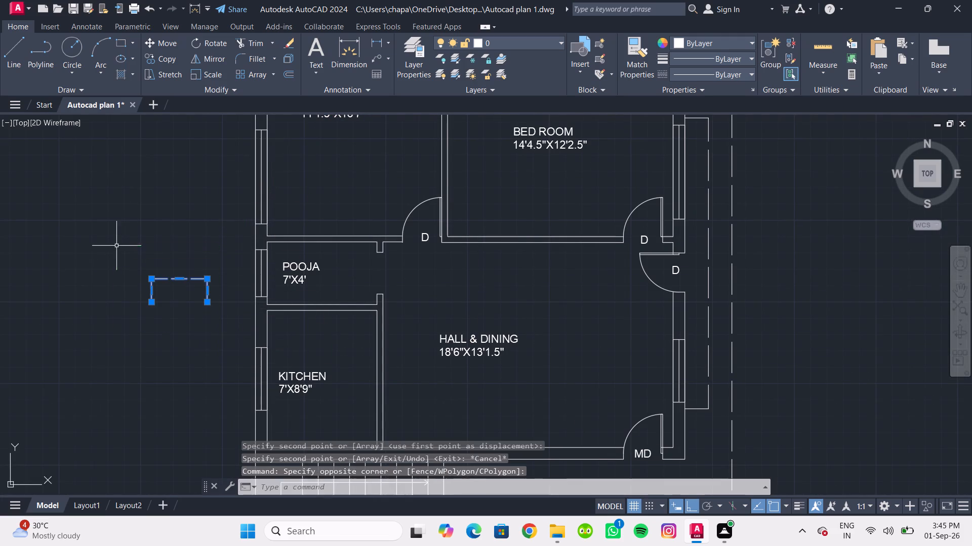
left_click(213, 46)
left_click_drag(215, 272, 209, 255)
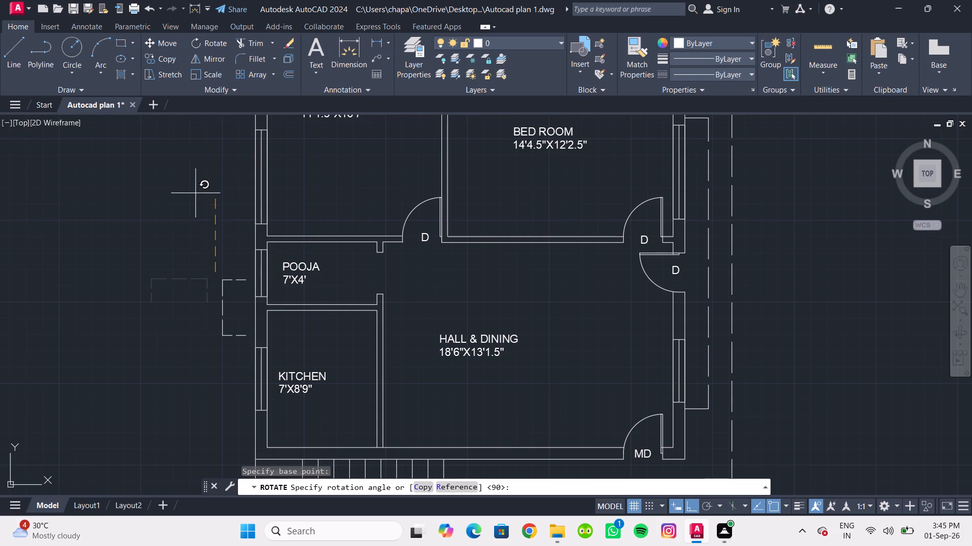
left_click(195, 193)
Move the rotated projection against the outer wall so that it frames the pooja room's window.
scroll(233, 382, "up", 1)
left_click_drag(236, 377, 226, 359)
left_click(199, 223)
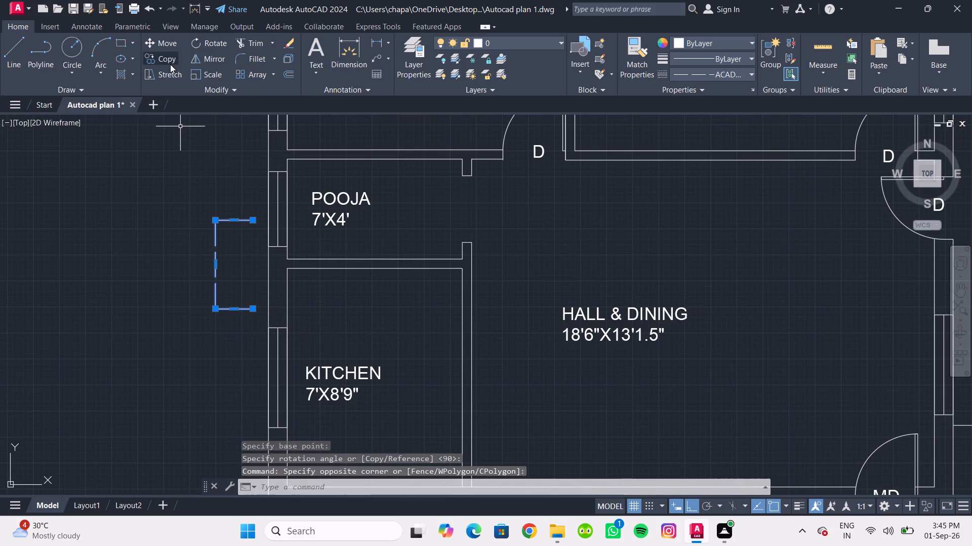
left_click(167, 40)
left_click(255, 314)
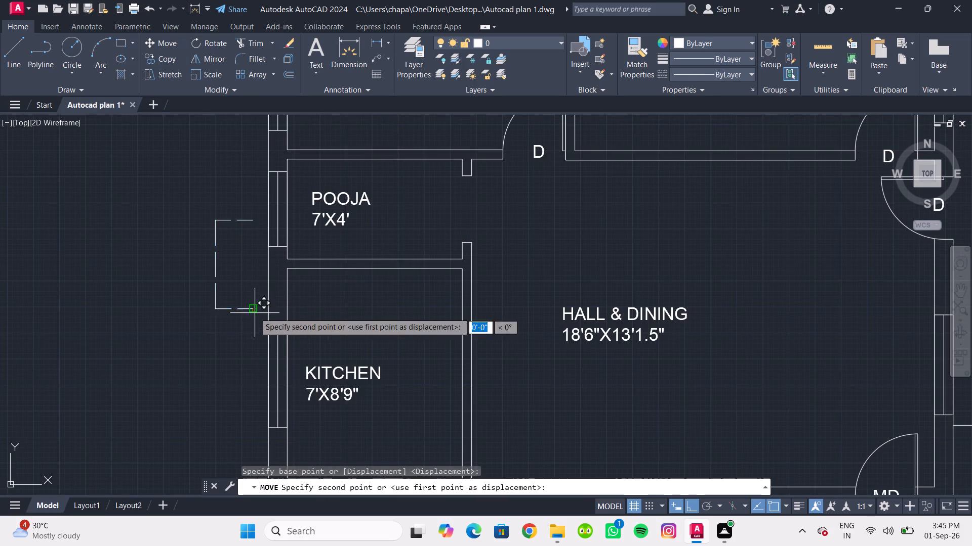
scroll(259, 263, "up", 2)
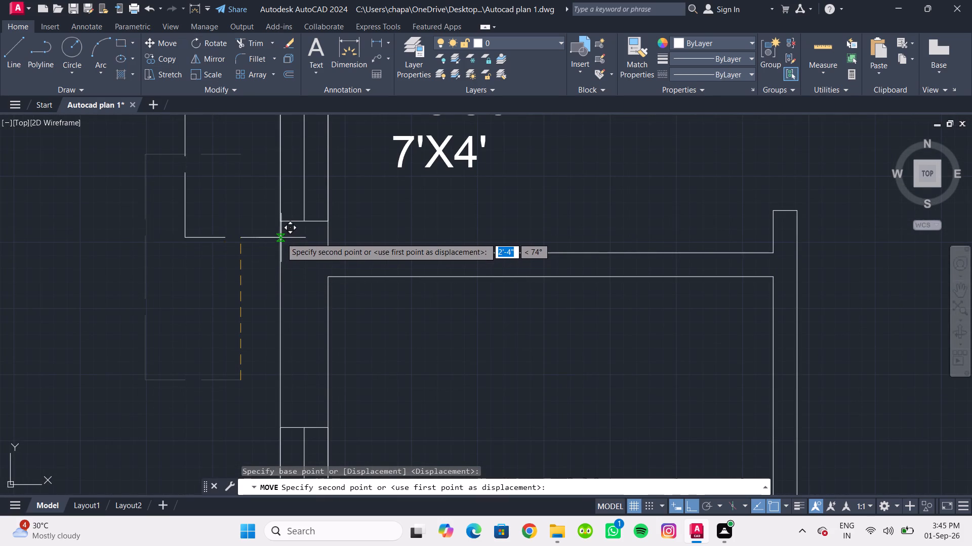
left_click(281, 237)
Draw a deeper projection around the master bedroom's side window, from the pooja projection's upper outer corner outward, up past the window and back to the wall.
scroll(295, 242, "down", 1)
middle_click_drag(295, 242, 281, 359)
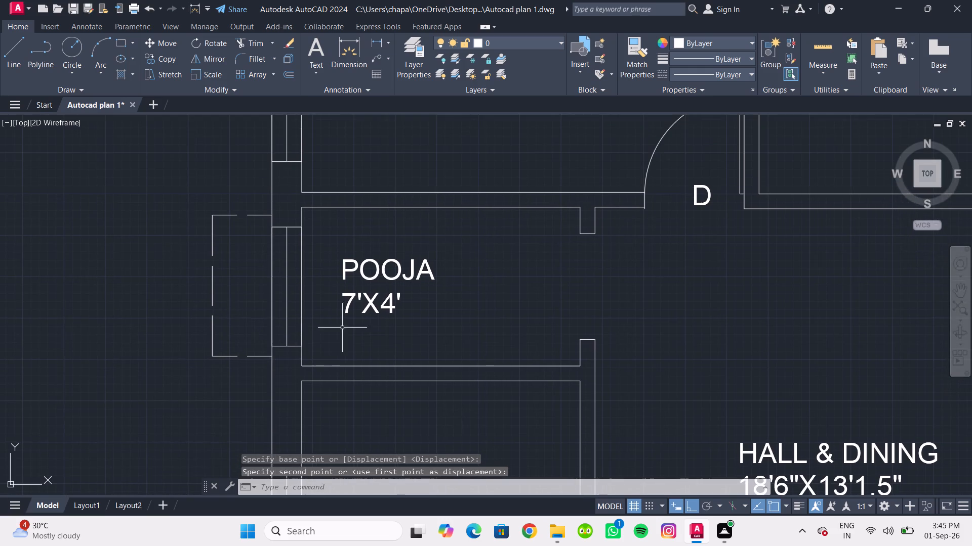
scroll(340, 330, "down", 2)
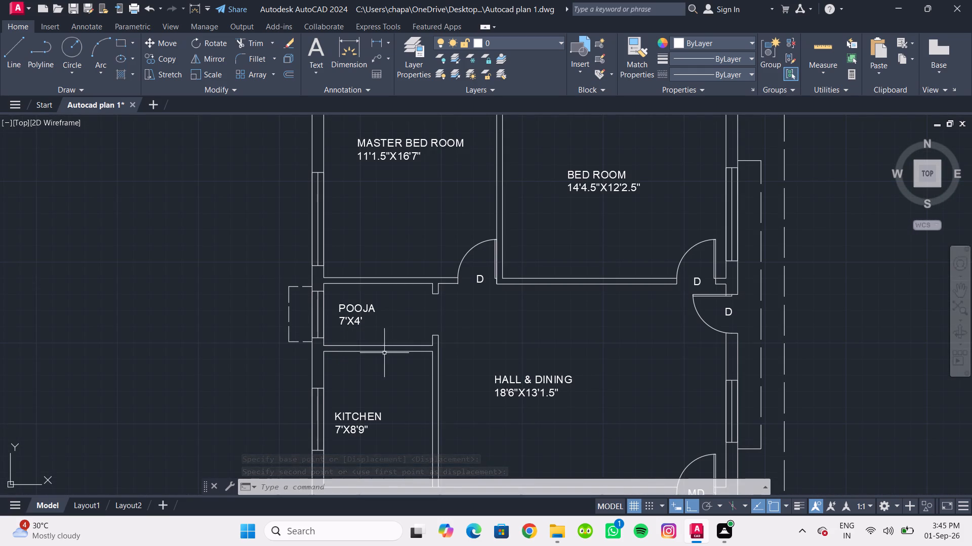
middle_click_drag(353, 313, 398, 377)
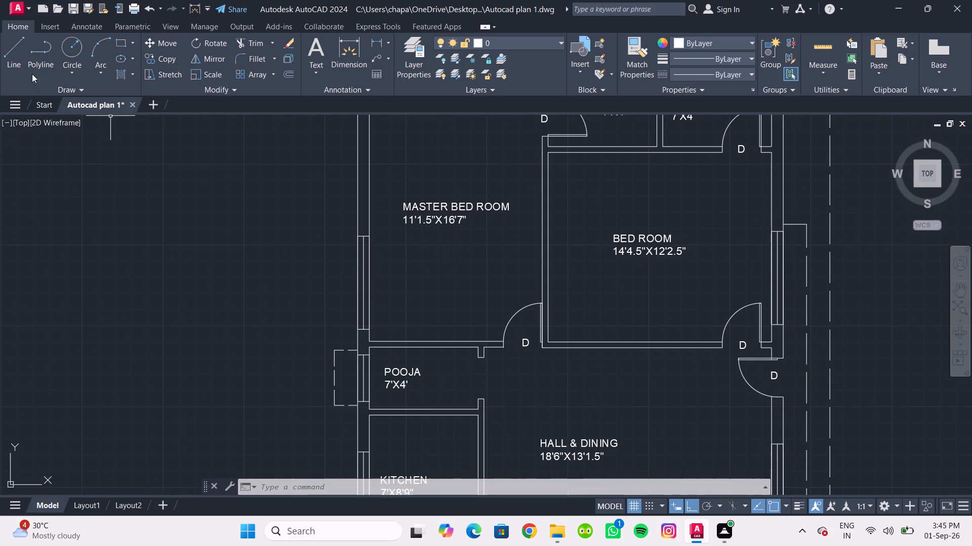
left_click(19, 59)
scroll(216, 270, "up", 1)
middle_click_drag(226, 286, 239, 294)
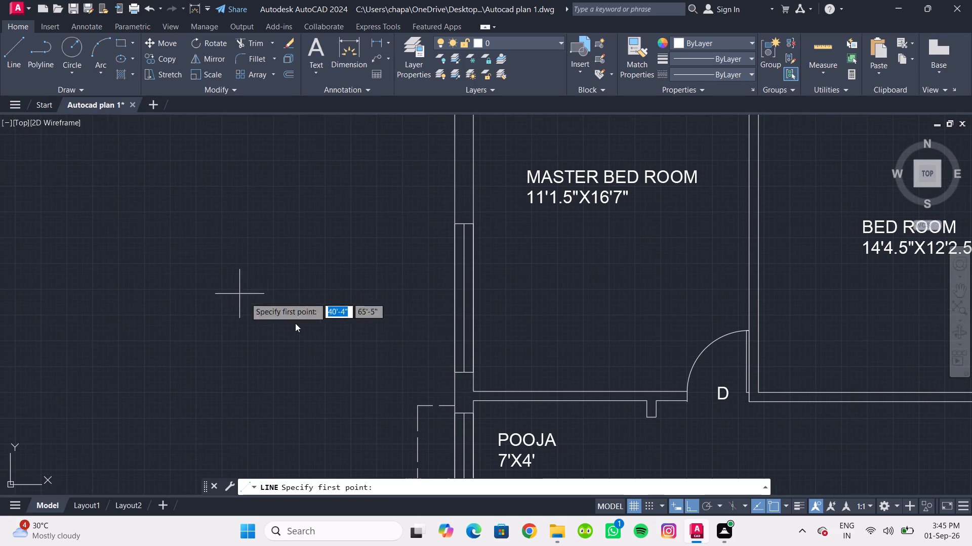
scroll(369, 380, "up", 1)
middle_click_drag(369, 380, 345, 296)
left_click(424, 337)
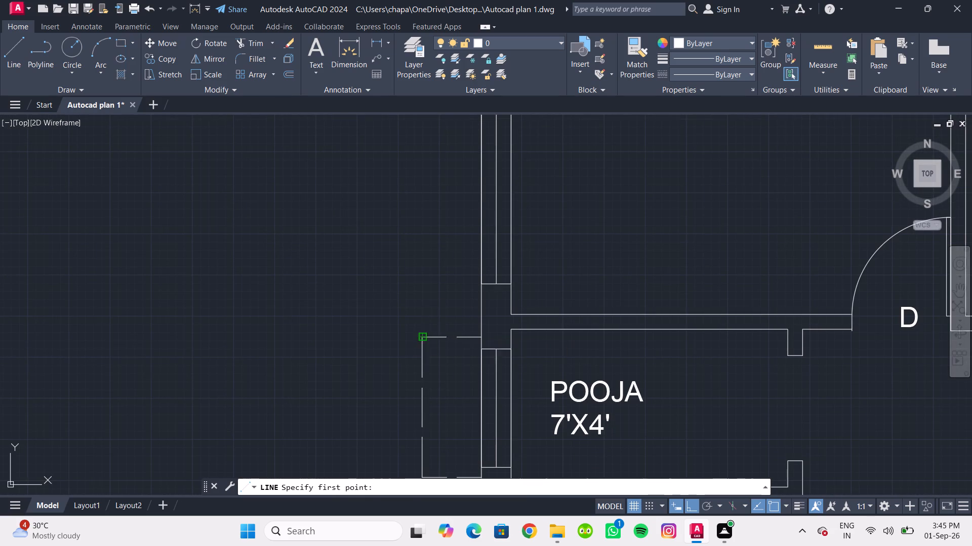
left_click(391, 337)
scroll(382, 245, "down", 1)
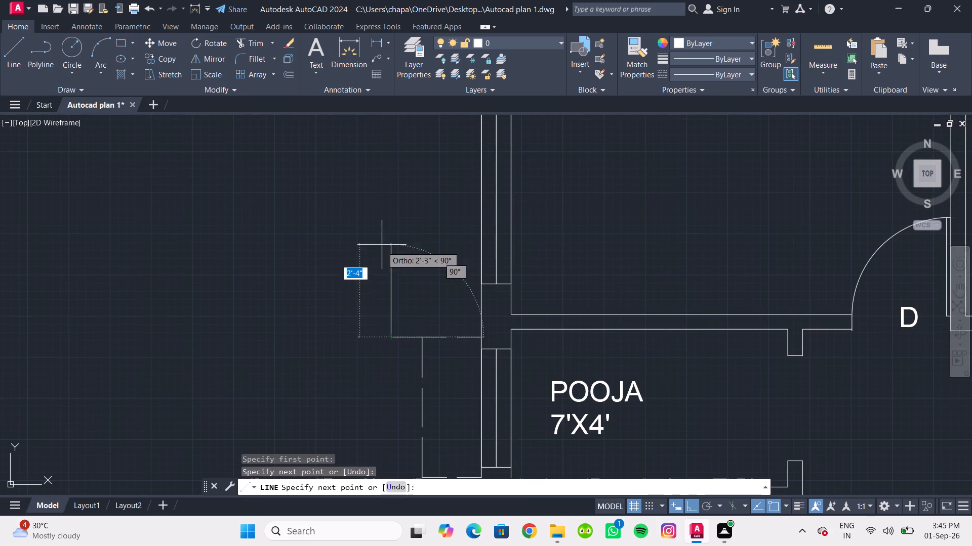
scroll(382, 245, "down", 1)
middle_click_drag(382, 245, 366, 353)
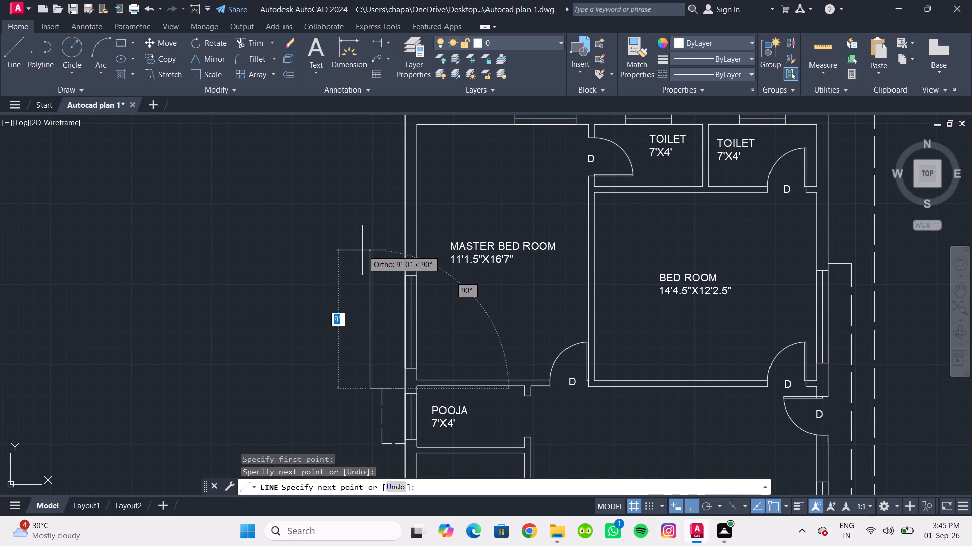
scroll(362, 250, "up", 1)
left_click(368, 275)
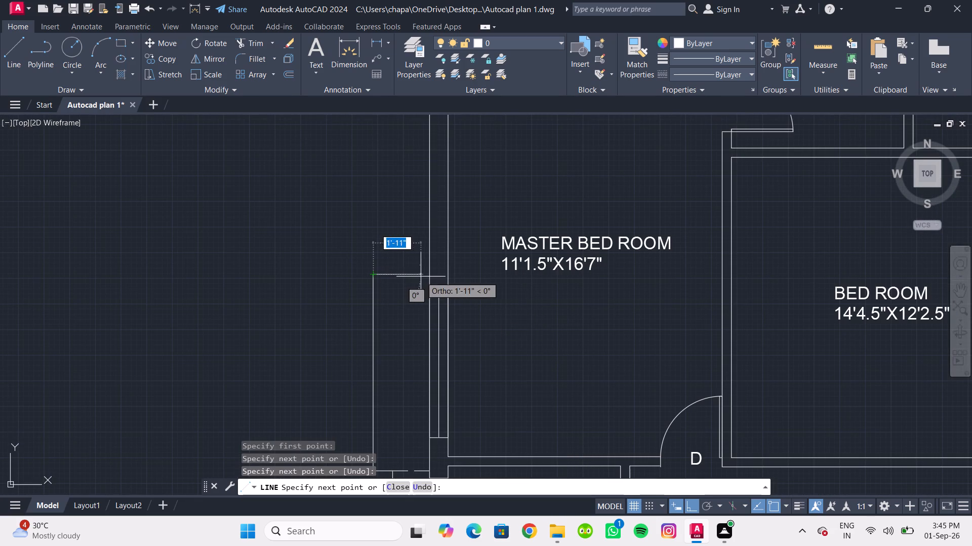
left_click(426, 277)
scroll(387, 278, "down", 1)
middle_click_drag(387, 278, 367, 165)
key("Escape")
key("Escape")
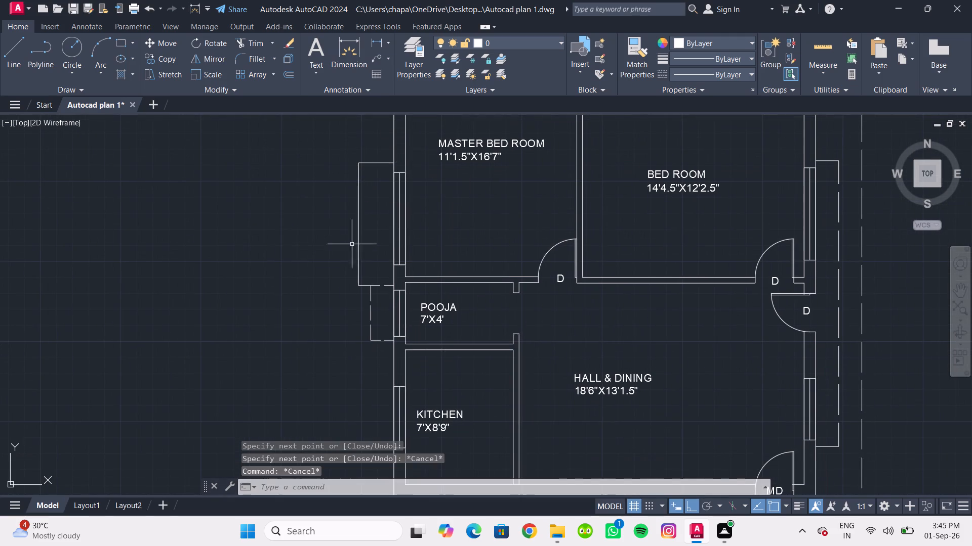
Trim away the pooja projection's upper edge between its outer corner and the wall, inside the combined projection outline.
key("t")
key("r")
key("Return")
scroll(371, 304, "up", 2)
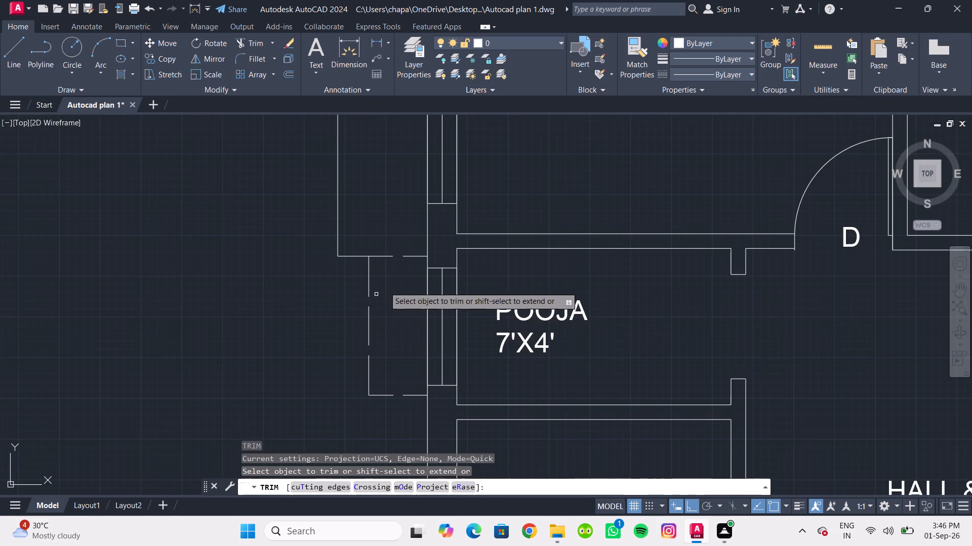
left_click_drag(391, 280, 383, 240)
scroll(386, 244, "down", 1)
middle_click_drag(386, 245, 391, 249)
key("Escape")
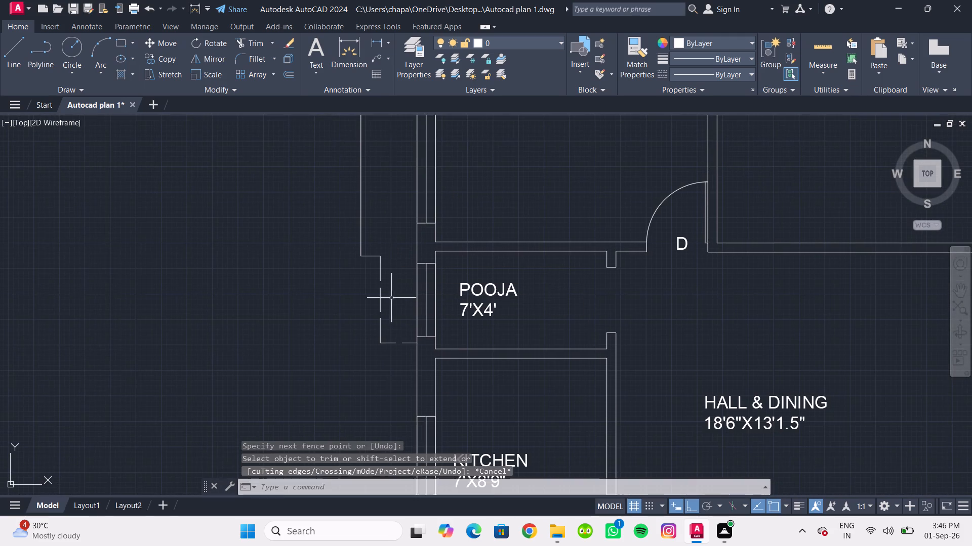
Match the three solid edges of the master bedroom's side window projection to the pooja projection's dashed line properties.
left_click_drag(394, 321, 383, 315)
left_click(342, 298)
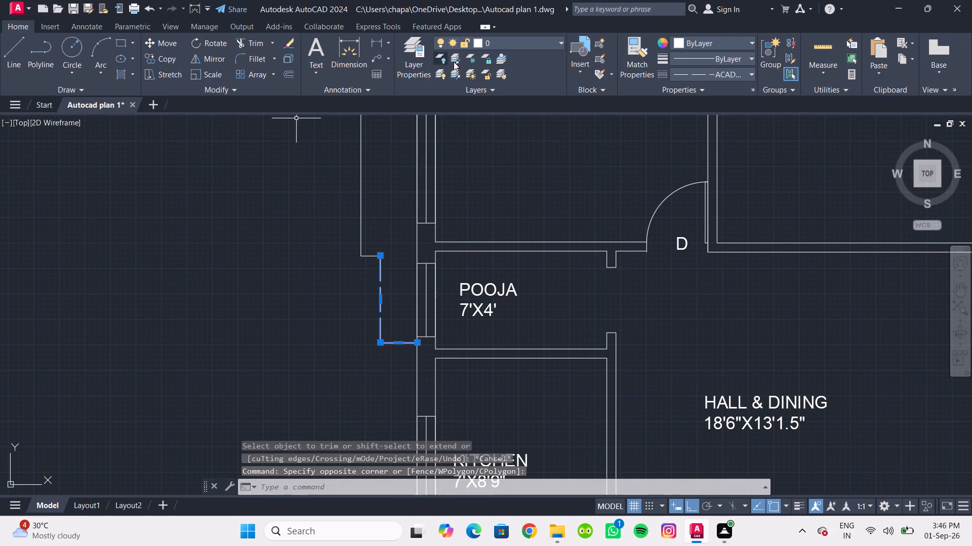
left_click(641, 59)
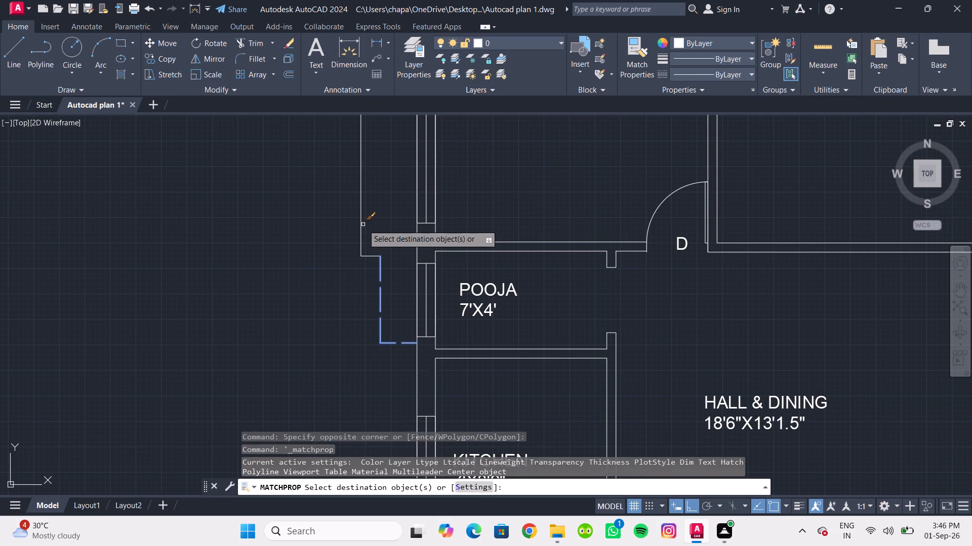
left_click(360, 221)
scroll(386, 214, "down", 2)
middle_click_drag(386, 214, 386, 220)
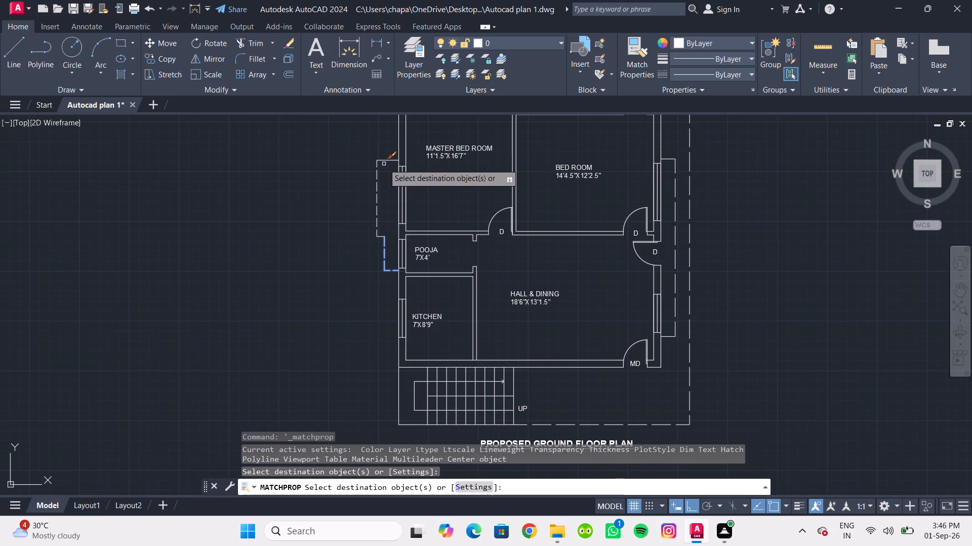
left_click(387, 161)
scroll(387, 161, "up", 3)
middle_click_drag(387, 161, 390, 163)
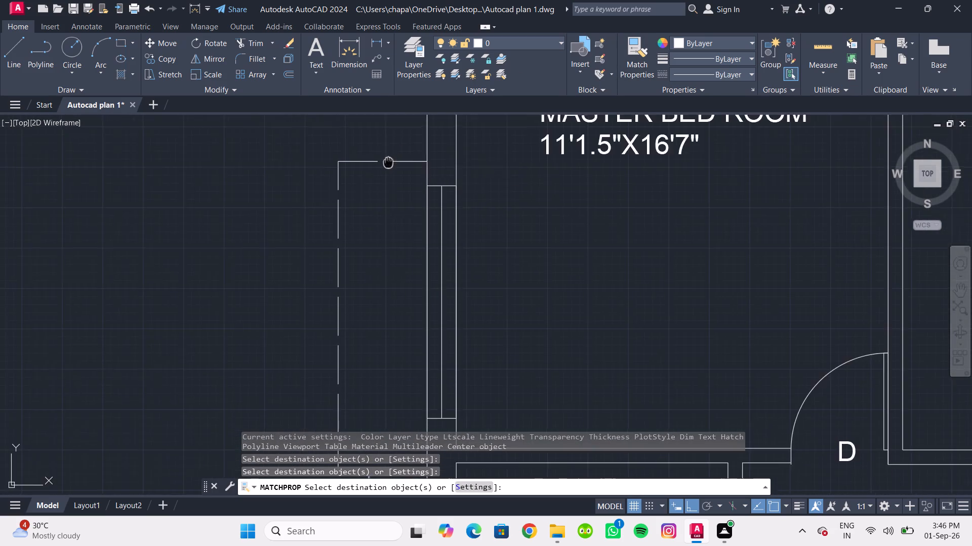
middle_click_drag(390, 163, 402, 233)
scroll(402, 233, "up", 1)
scroll(399, 264, "down", 3)
middle_click_drag(375, 294, 364, 208)
scroll(373, 289, "up", 3)
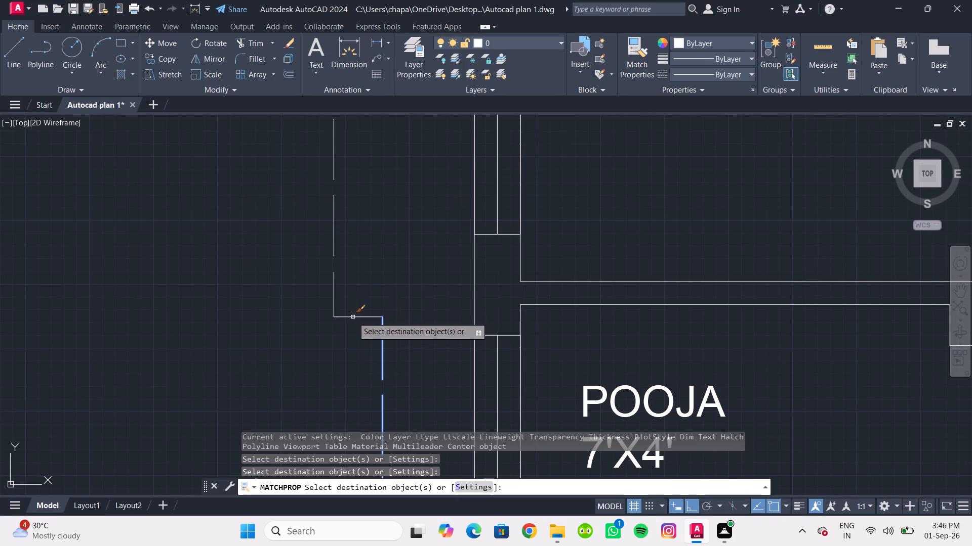
left_click(353, 317)
scroll(376, 297, "down", 3)
key("Escape")
key("Escape")
scroll(416, 313, "down", 2)
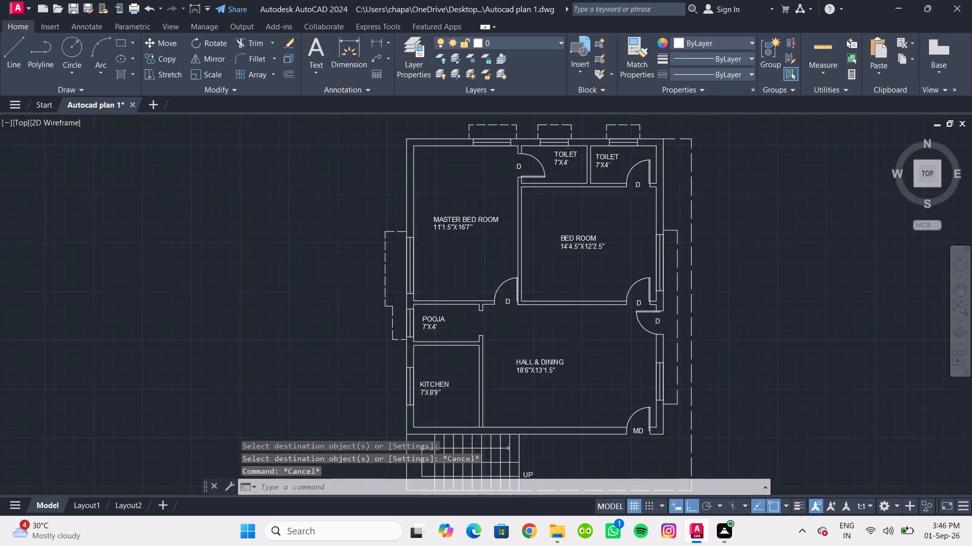
Draw a three-sided projection about 4'-8" long around the kitchen's outer-wall window, its outer edge aligned with the pooja projection.
middle_click_drag(415, 314, 395, 297)
middle_click_drag(384, 352, 374, 289)
scroll(374, 303, "up", 2)
middle_click_drag(376, 275, 224, 343)
scroll(501, 331, "down", 2)
middle_click_drag(501, 333, 523, 354)
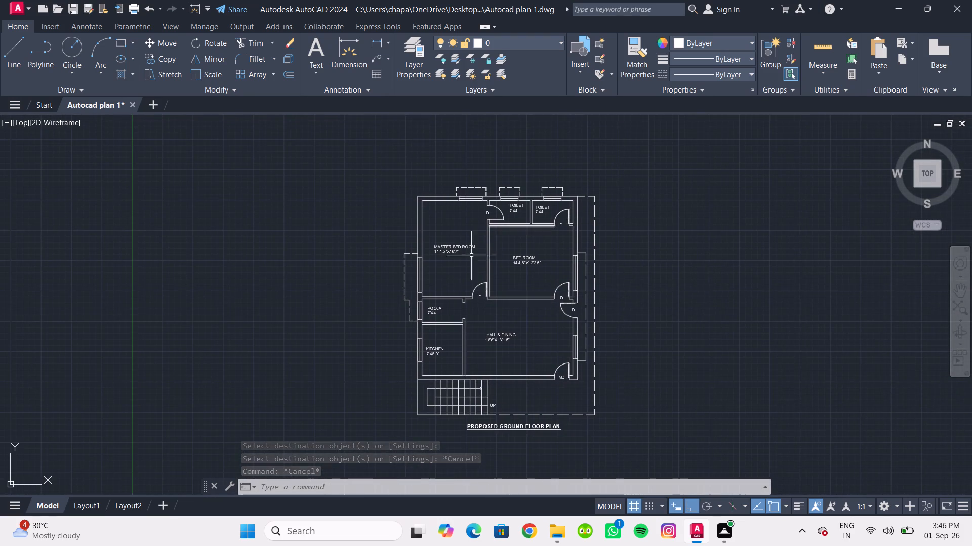
middle_click_drag(454, 283, 454, 148)
scroll(385, 241, "up", 2)
middle_click_drag(391, 203, 341, 274)
scroll(333, 290, "up", 1)
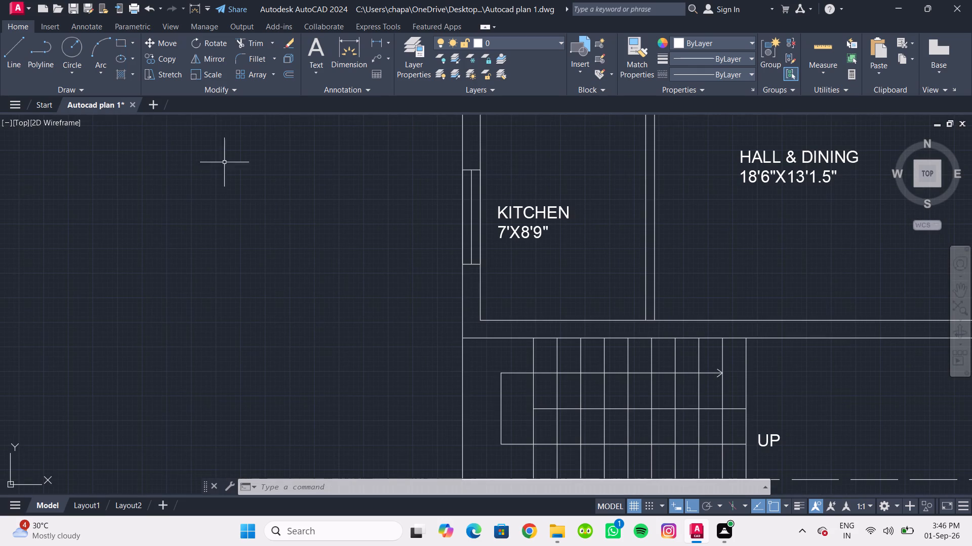
left_click(20, 51)
middle_click_drag(425, 184, 386, 304)
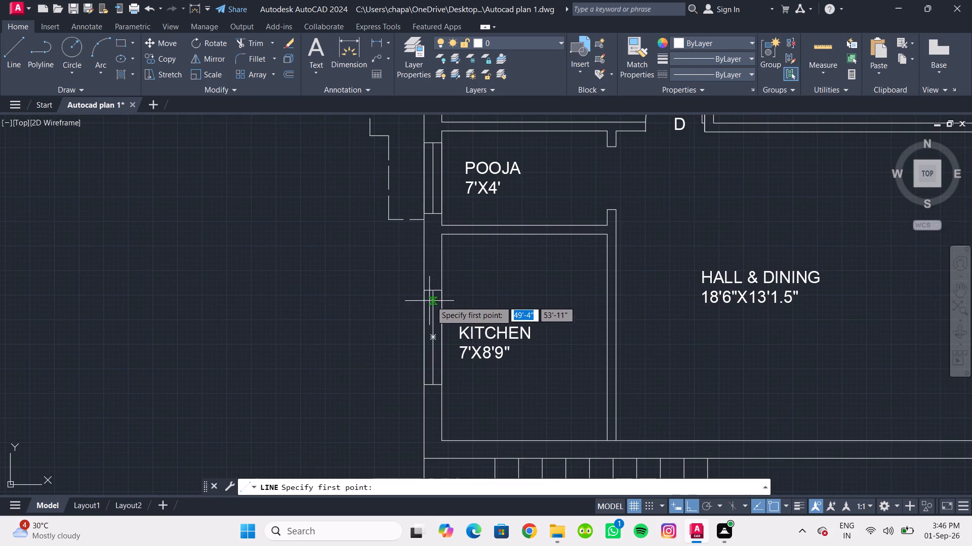
left_click(423, 282)
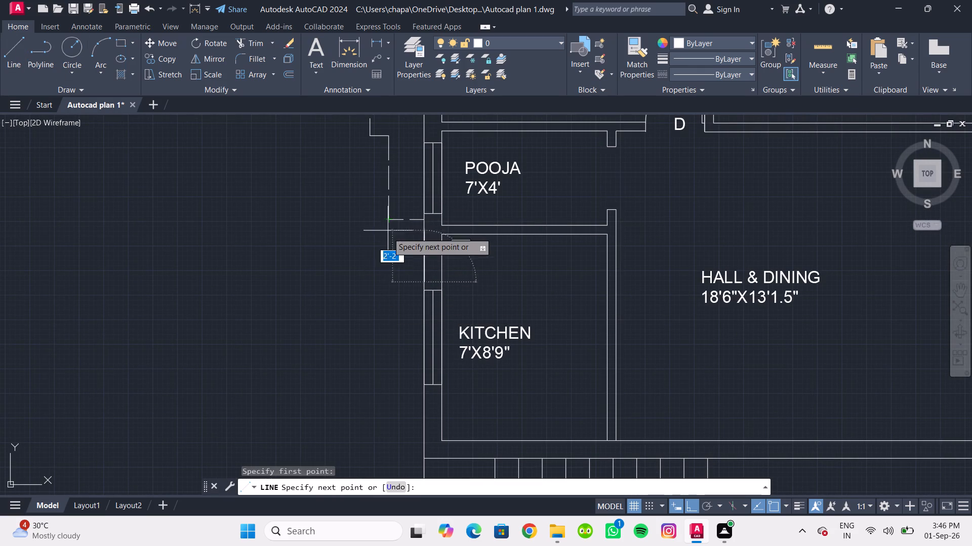
left_click(389, 286)
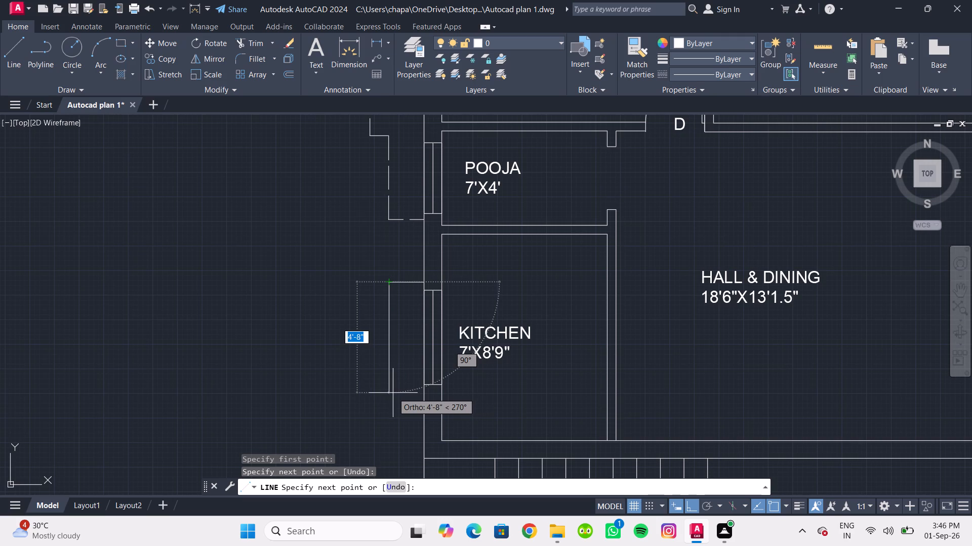
left_click(393, 393)
left_click(425, 390)
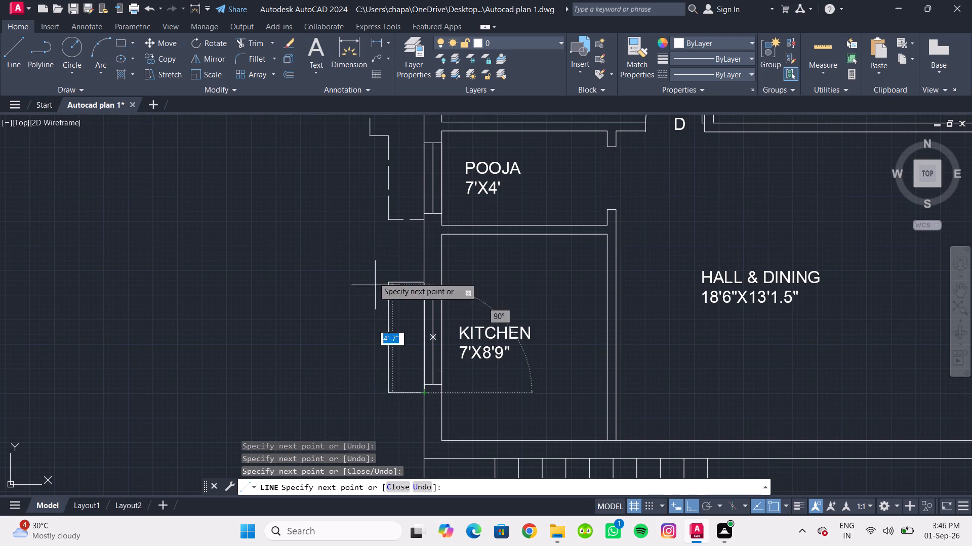
key("Escape")
Match the kitchen window projection's three lines to the pooja projection's dashed line properties.
left_click_drag(399, 197, 386, 189)
left_click(367, 179)
left_click(629, 54)
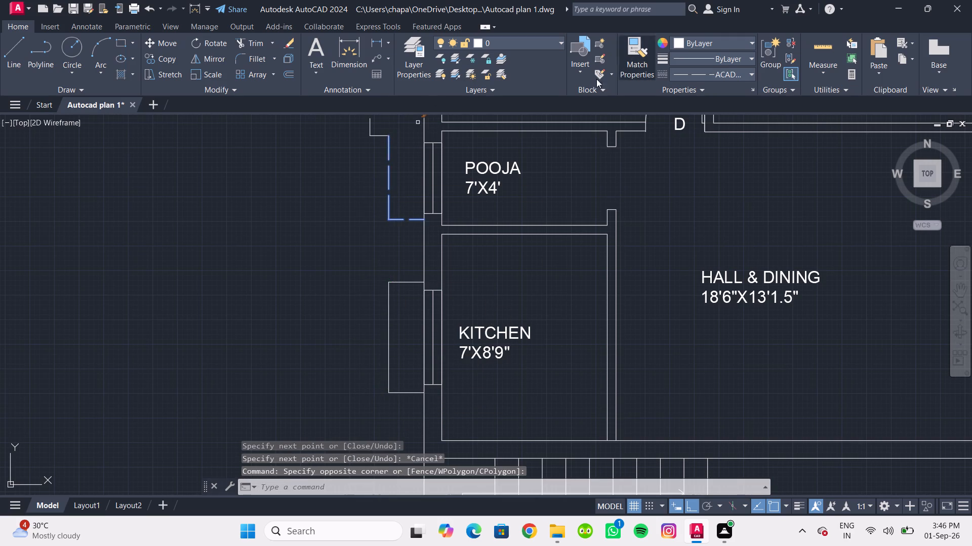
left_click(403, 282)
left_click(386, 300)
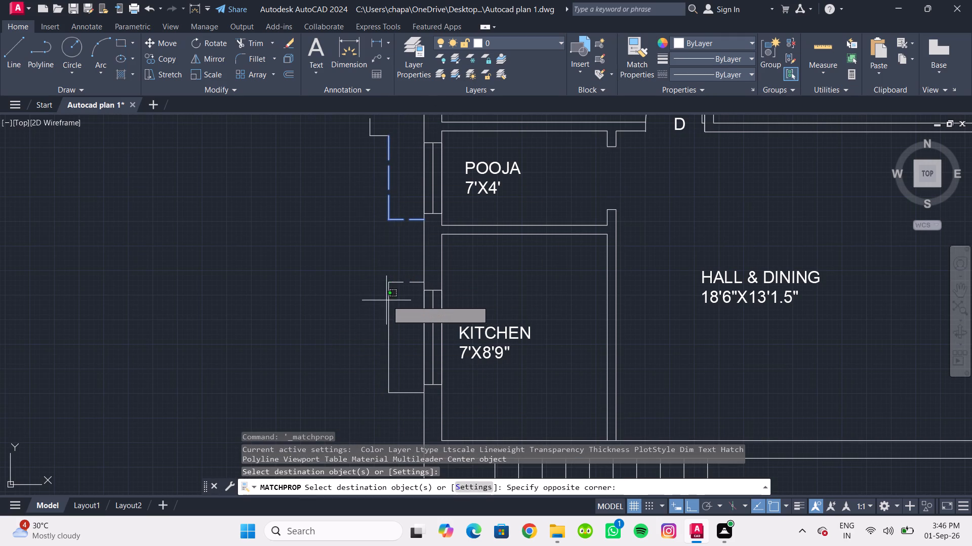
left_click(390, 308)
left_click_drag(401, 326, 390, 321)
left_click(349, 310)
left_click_drag(400, 405, 392, 394)
left_click(383, 378)
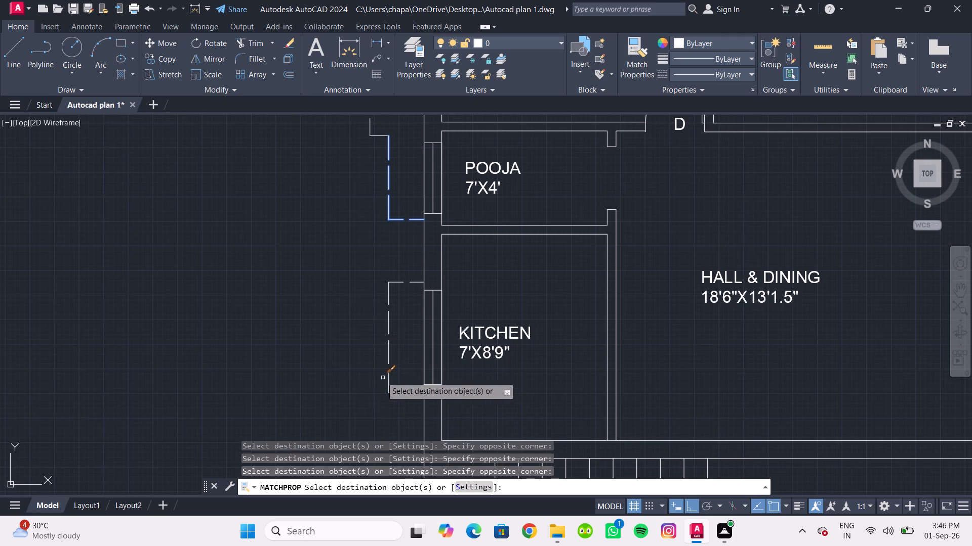
scroll(296, 344, "down", 1)
middle_click(296, 344)
key("Escape")
scroll(293, 334, "down", 2)
key("Escape")
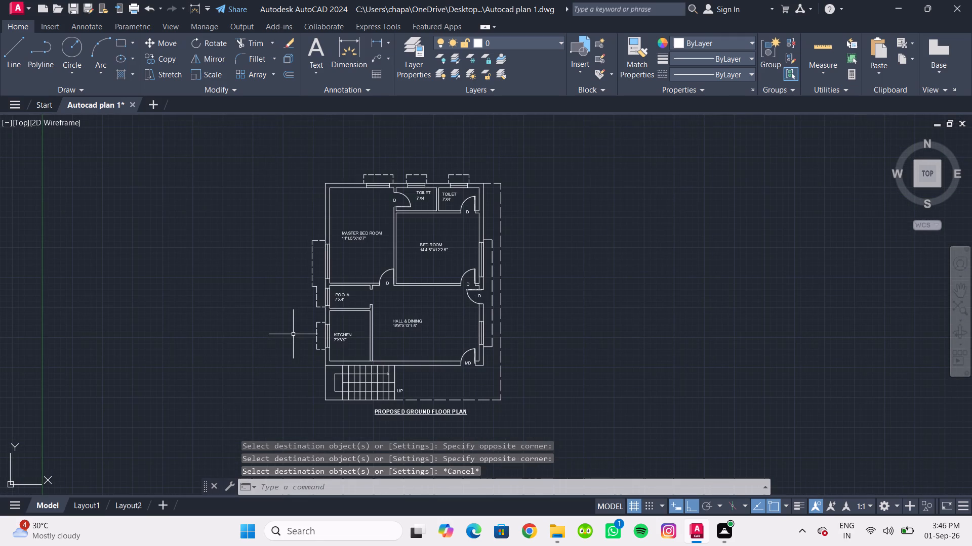
key("Escape")
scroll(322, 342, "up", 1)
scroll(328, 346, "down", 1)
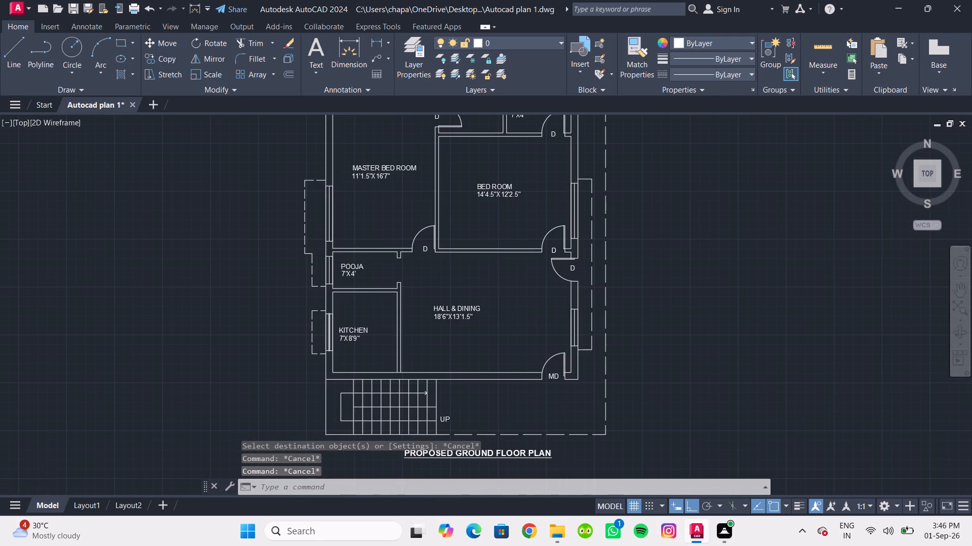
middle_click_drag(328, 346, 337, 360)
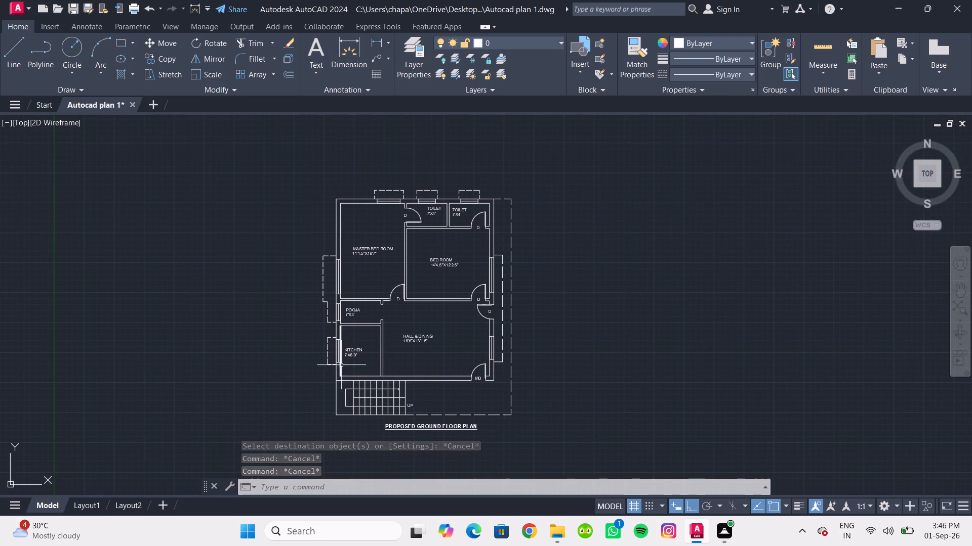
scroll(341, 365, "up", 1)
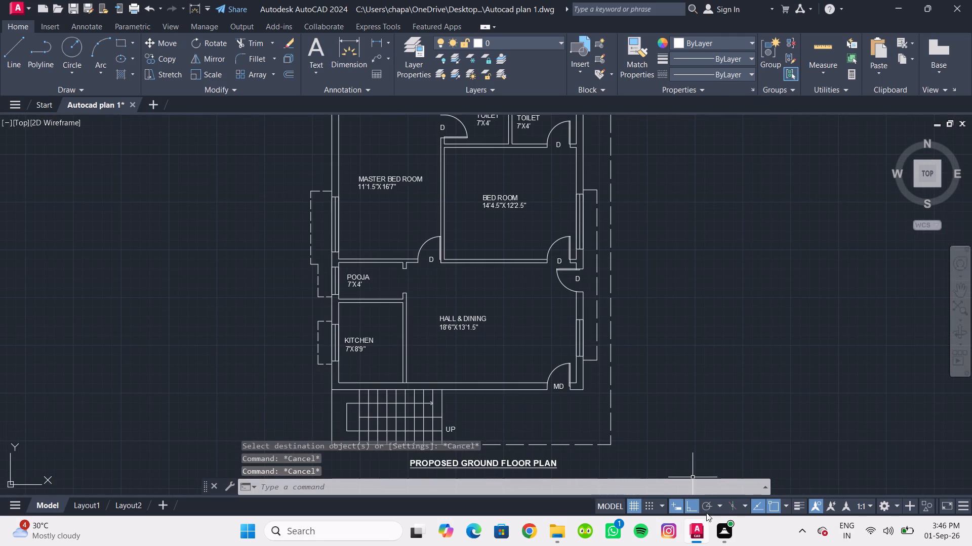
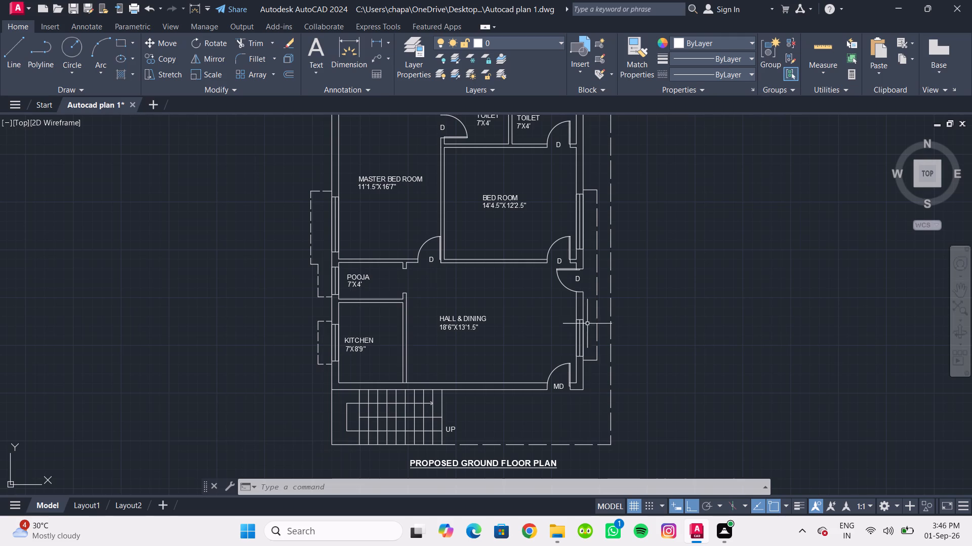
Look over the ground floor plan's rooms and window openings to see where labels are needed.
scroll(568, 290, "down", 1)
middle_click_drag(563, 297, 556, 382)
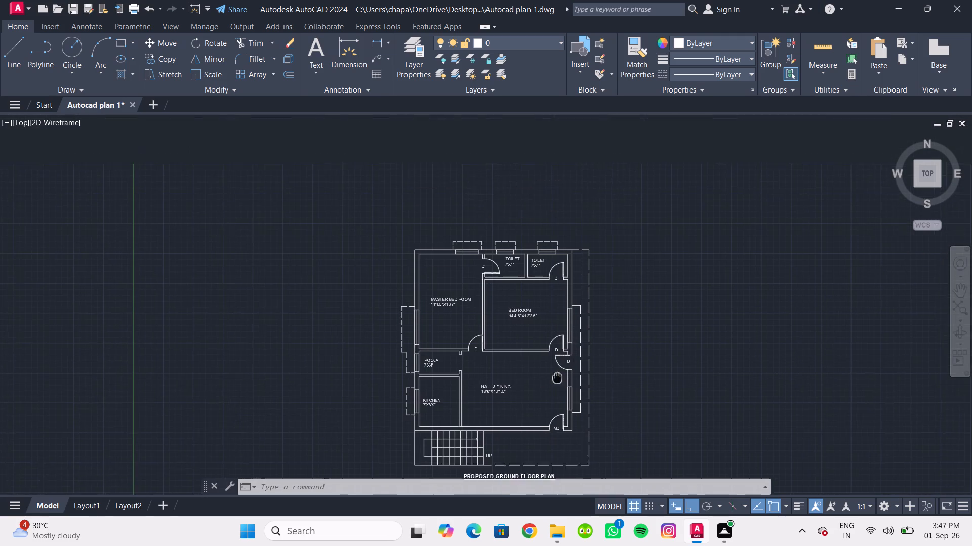
middle_click_drag(556, 382, 556, 384)
scroll(471, 279, "up", 1)
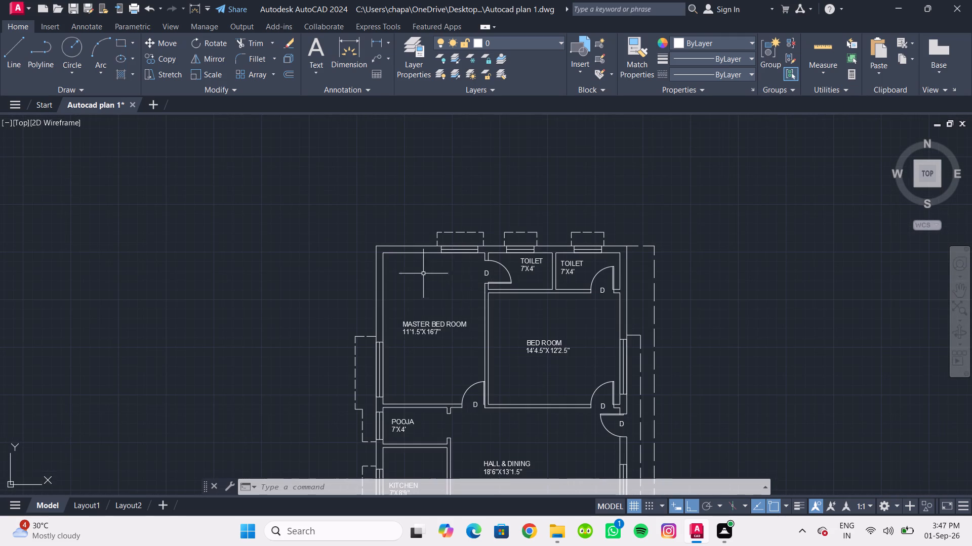
scroll(458, 260, "up", 2)
middle_click_drag(458, 257, 416, 302)
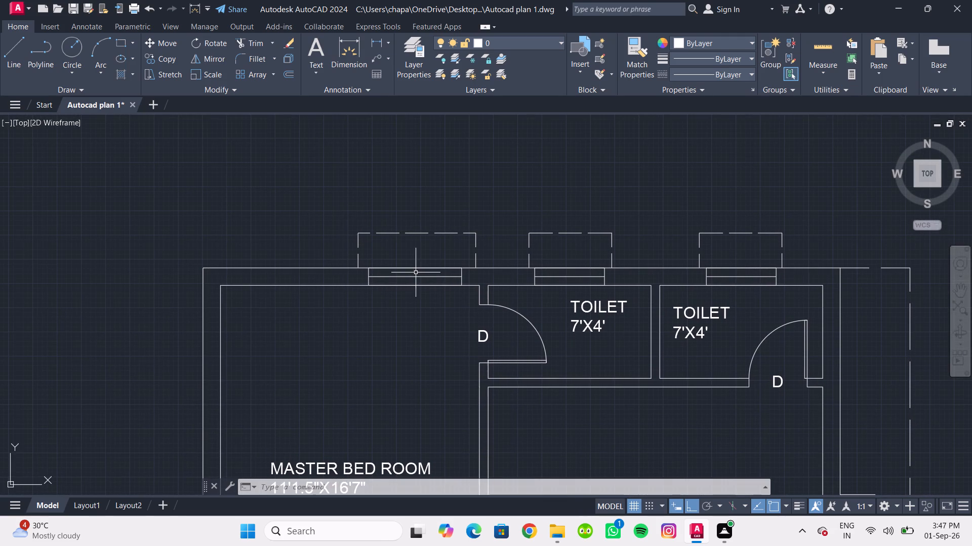
scroll(416, 272, "up", 1)
scroll(301, 206, "down", 3)
middle_click_drag(310, 238, 293, 136)
scroll(336, 260, "up", 1)
middle_click_drag(336, 260, 356, 274)
scroll(342, 206, "up", 1)
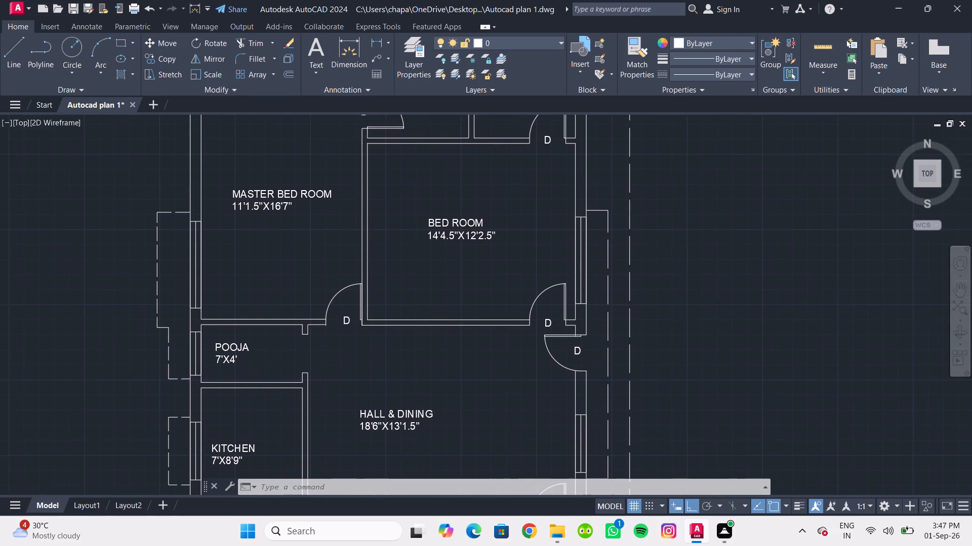
Add the multiline text W at 6" height inside the dashed outline above the master bedroom's north window.
middle_click_drag(342, 206, 338, 280)
scroll(422, 177, "down", 2)
middle_click_drag(422, 177, 390, 280)
scroll(352, 236, "up", 2)
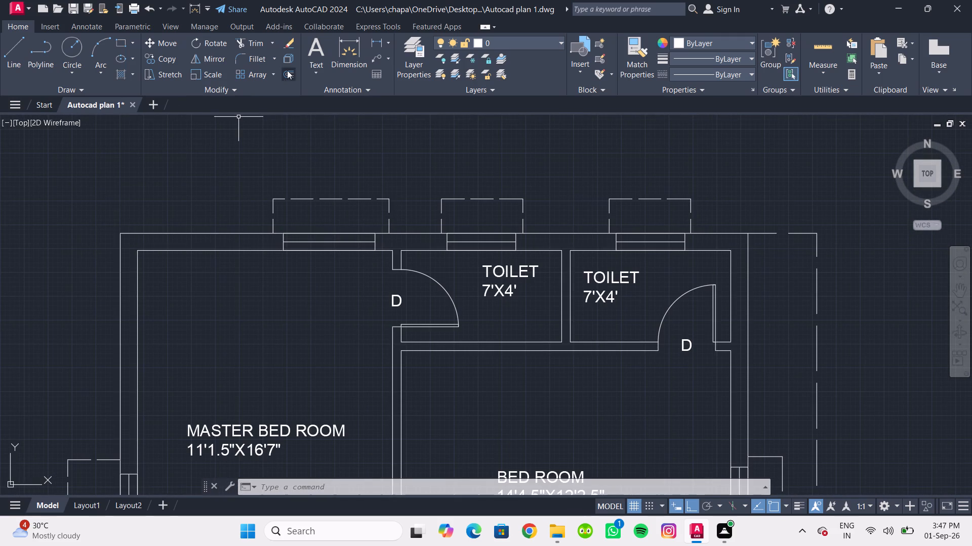
left_click(313, 55)
scroll(342, 184, "up", 3)
middle_click_drag(307, 269, 300, 232)
left_click(132, 240)
left_click(496, 321)
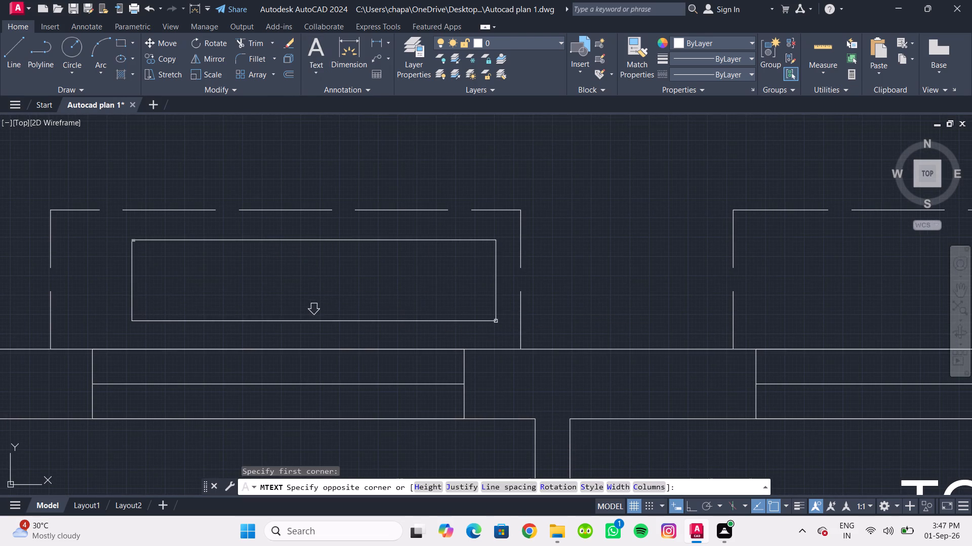
key("w")
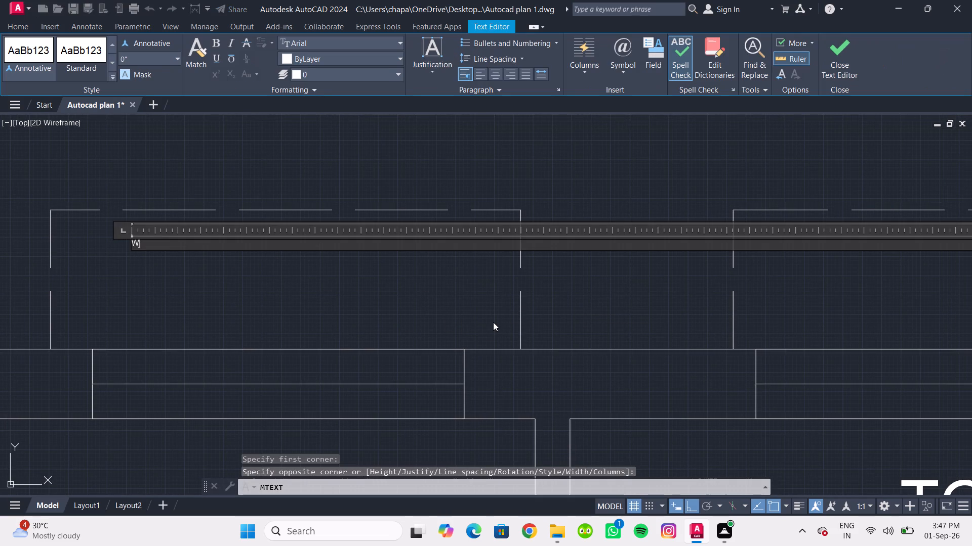
left_click(164, 247)
left_click_drag(164, 247, 112, 245)
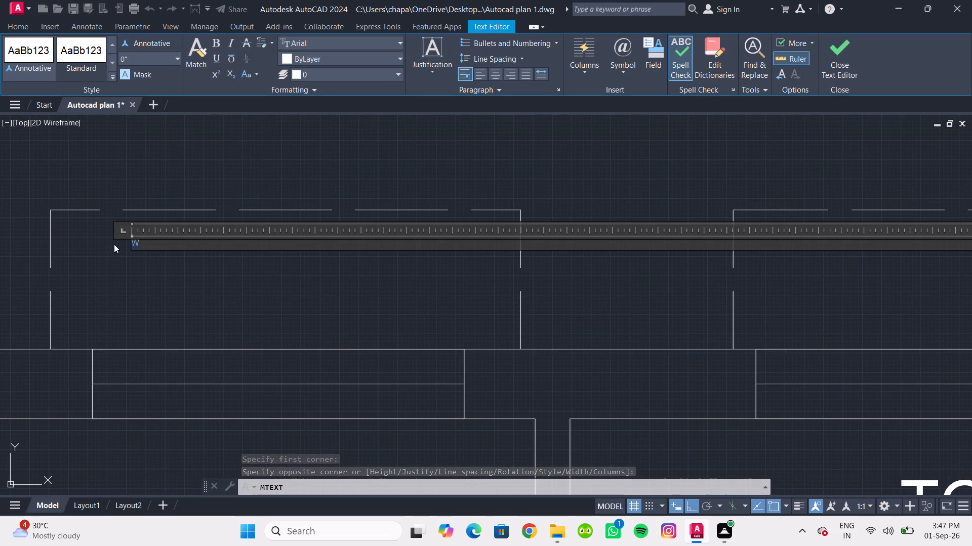
left_click(143, 57)
type("6\"")
key("Return")
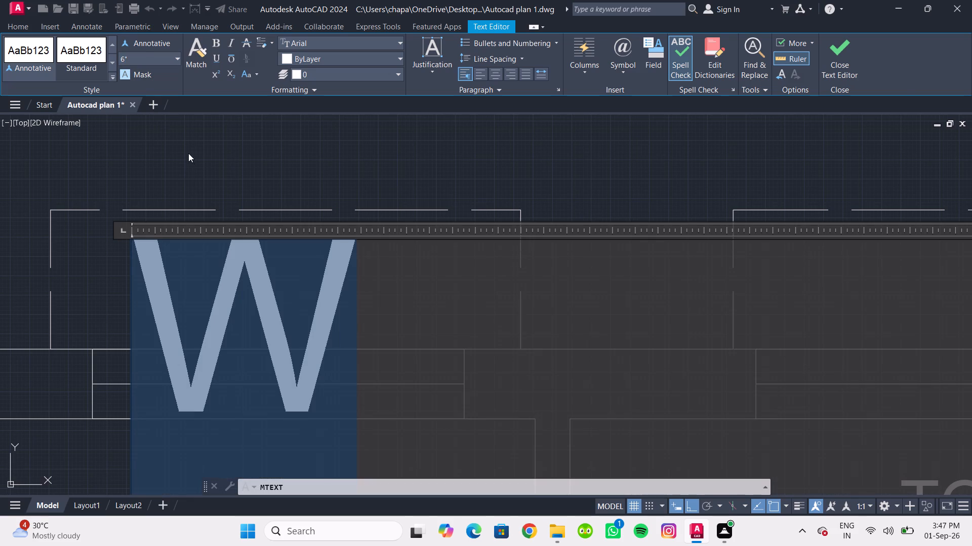
left_click(191, 156)
Move the W label about 1'-3" to the right, near the centre of the dashed outline above the master bedroom window.
scroll(229, 185, "down", 2)
scroll(227, 232, "up", 2)
middle_click_drag(225, 231, 248, 244)
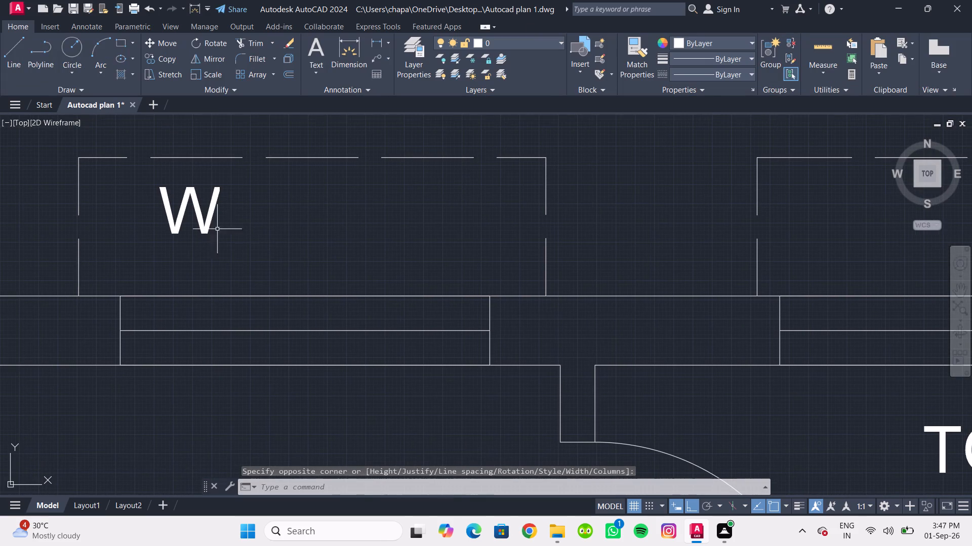
left_click(216, 238)
left_click(168, 204)
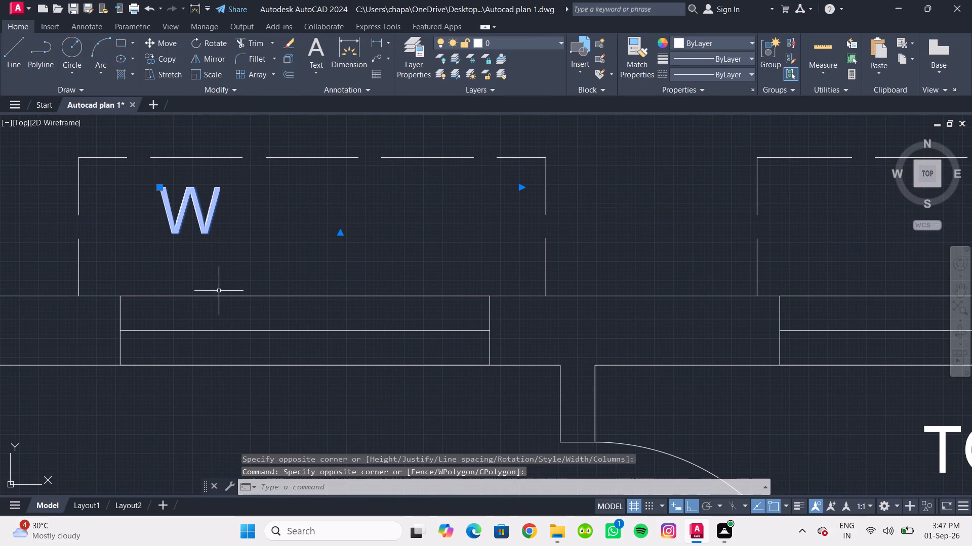
key("m")
key("Return")
left_click(220, 242)
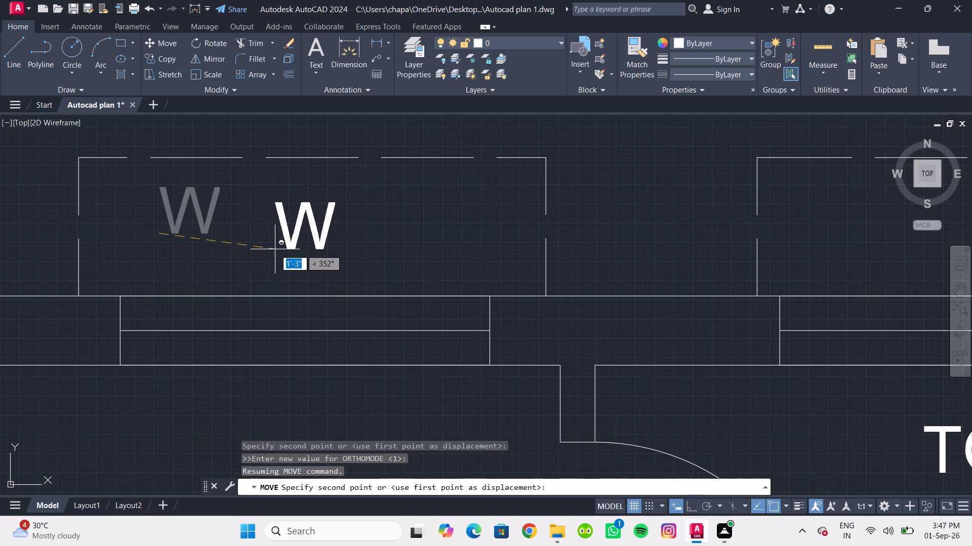
left_click(272, 250, "shift")
Copy the W label horizontally into the dashed outlines above the two toilet windows, about 6'-8" and 14'-0" away.
scroll(328, 249, "down", 2)
middle_click_drag(328, 250, 315, 258)
scroll(315, 261, "up", 2)
left_click(316, 260)
left_click(268, 229)
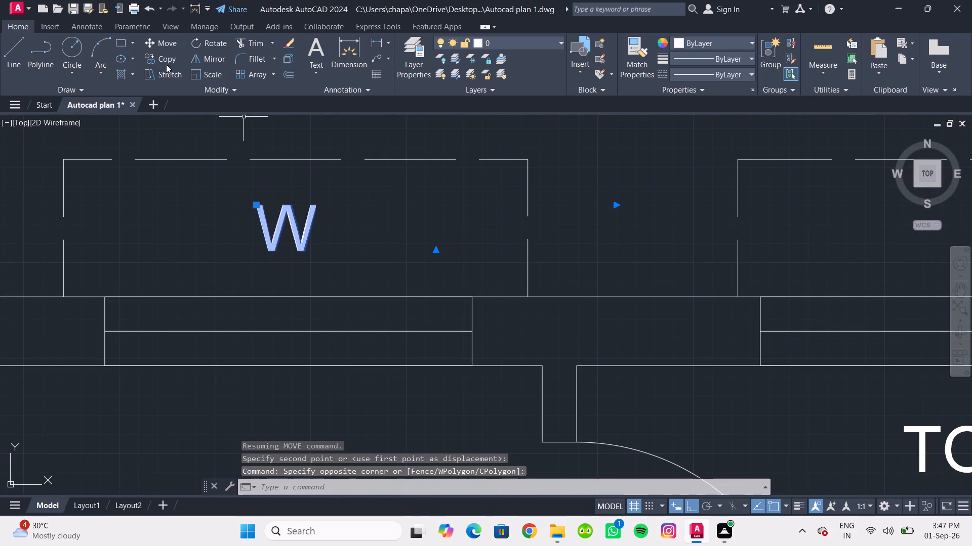
left_click(165, 63)
left_click(299, 249)
scroll(489, 255, "down", 1)
middle_click_drag(484, 254, 162, 263)
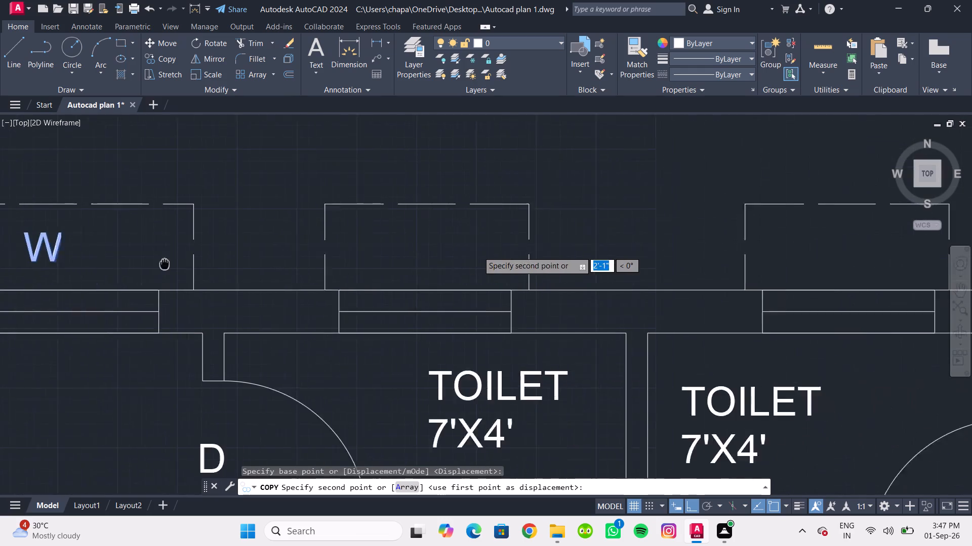
middle_click_drag(162, 263, 142, 264)
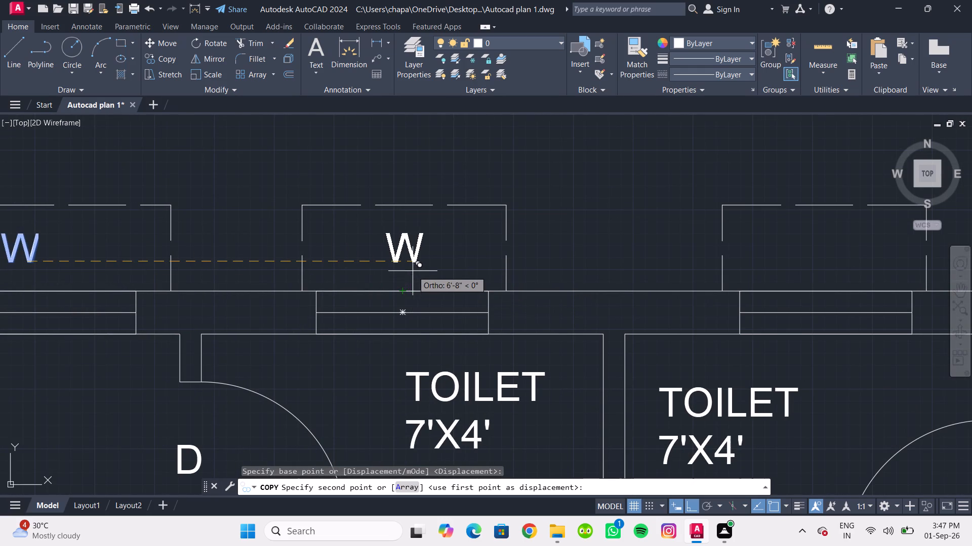
left_click(411, 267)
middle_click_drag(489, 260, 334, 257)
scroll(475, 254, "down", 1)
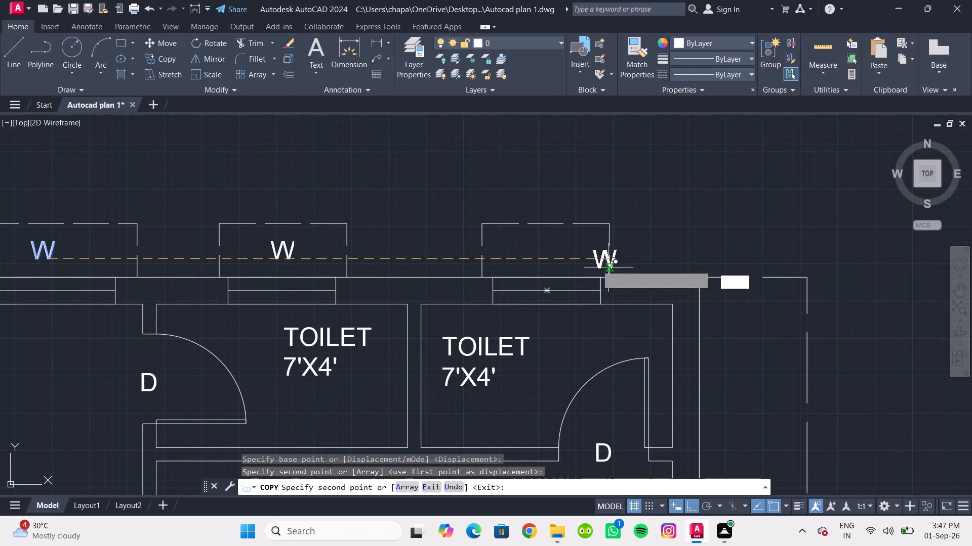
left_click(548, 258)
key("Escape")
key("Escape")
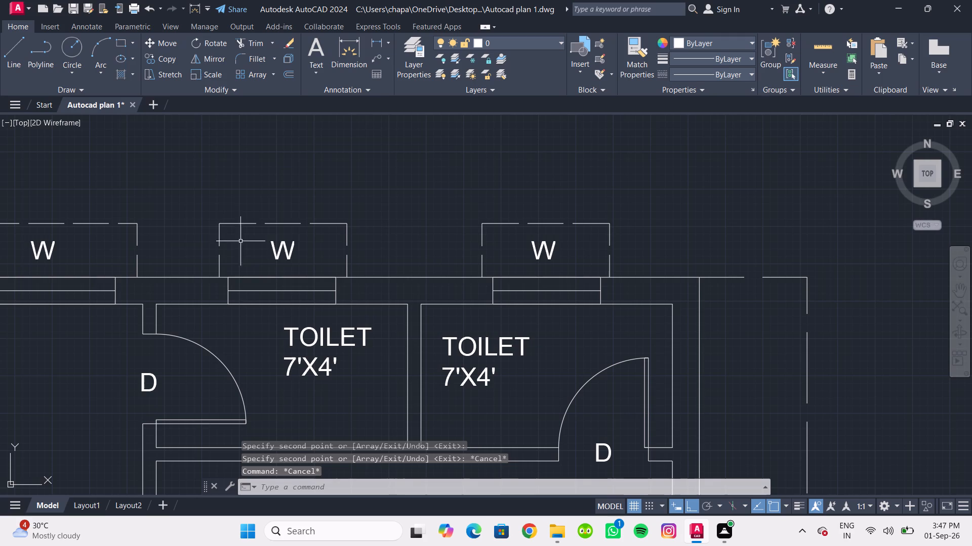
Change the text of the labels above both toilet windows to V.
double_click(287, 247)
left_click_drag(302, 250, 272, 243)
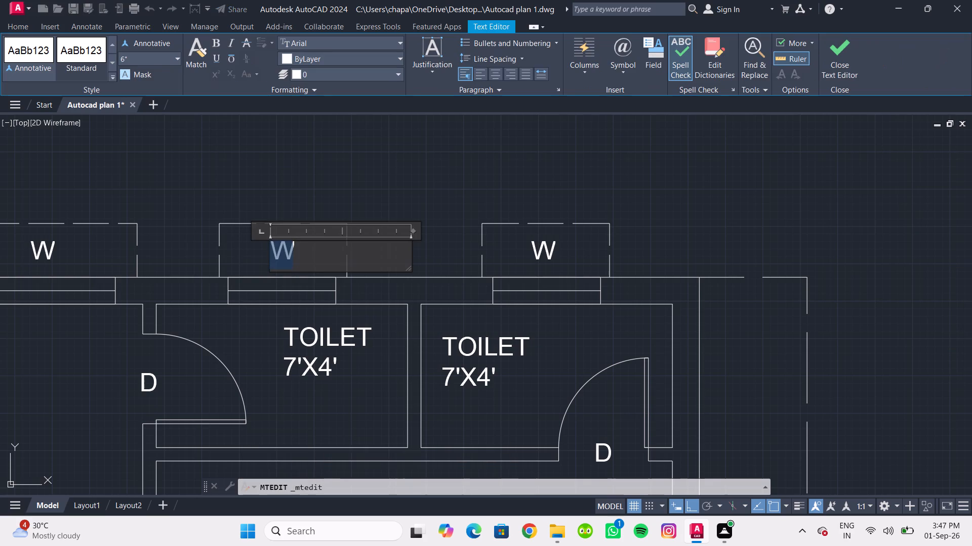
left_click_drag(272, 243, 267, 244)
key("v")
left_click(504, 168)
double_click(551, 250)
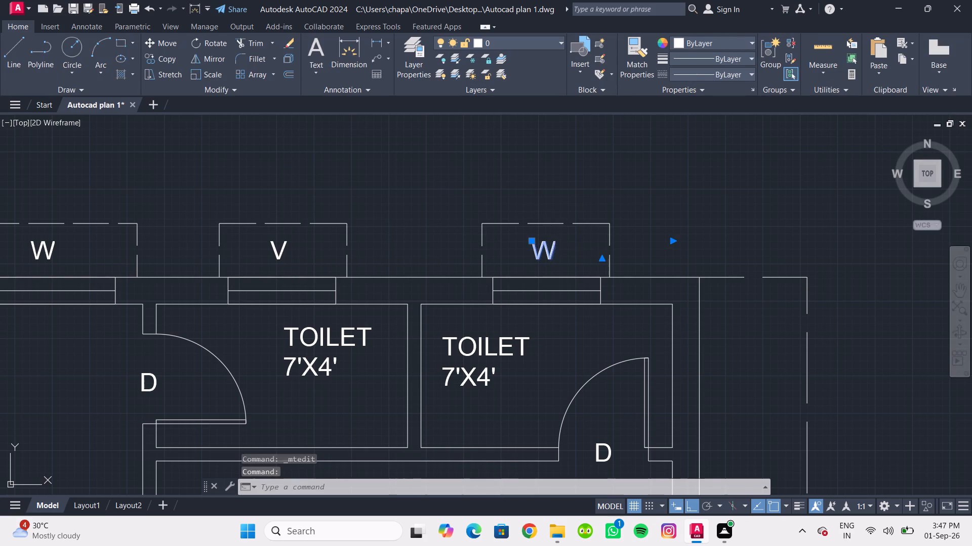
left_click_drag(557, 253, 515, 242)
key("v")
left_click(447, 171)
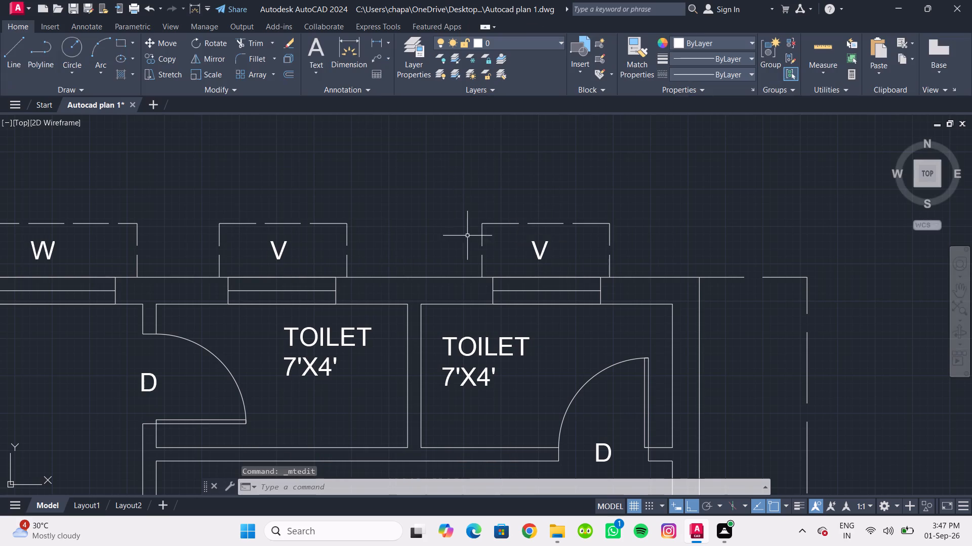
Copy the master bedroom's north W label into the dashed outline beside that room's west window.
scroll(467, 238, "down", 2)
middle_click_drag(465, 240, 519, 224)
middle_click_drag(377, 290, 402, 240)
scroll(366, 276, "up", 1)
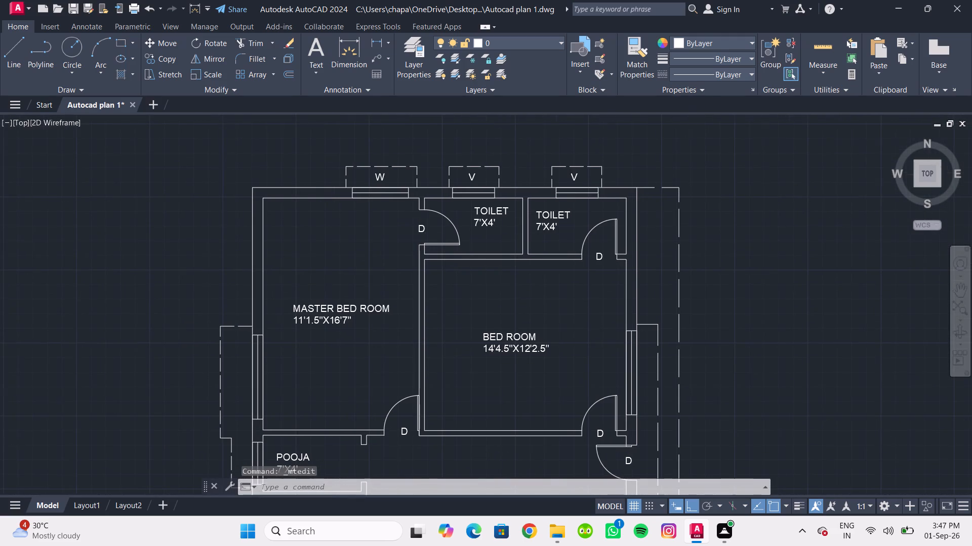
middle_click_drag(367, 277, 471, 232)
middle_click_drag(282, 330, 272, 283)
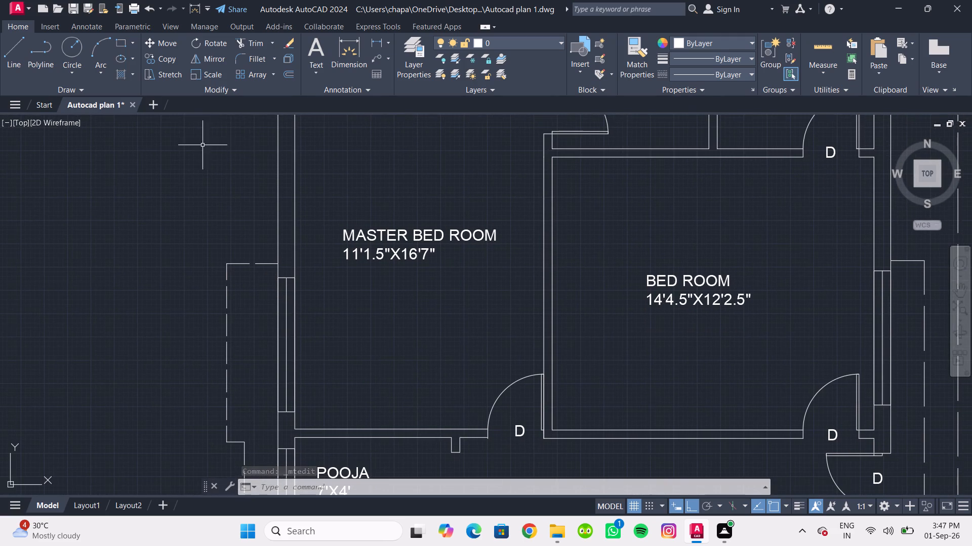
scroll(459, 188, "down", 2)
middle_click_drag(459, 192, 440, 260)
scroll(451, 230, "up", 2)
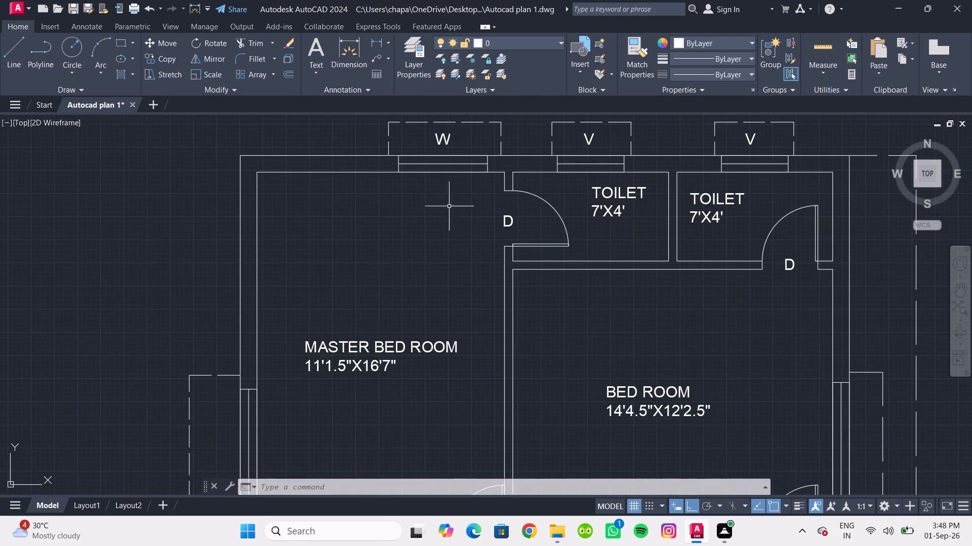
left_click(449, 142)
left_click(154, 61)
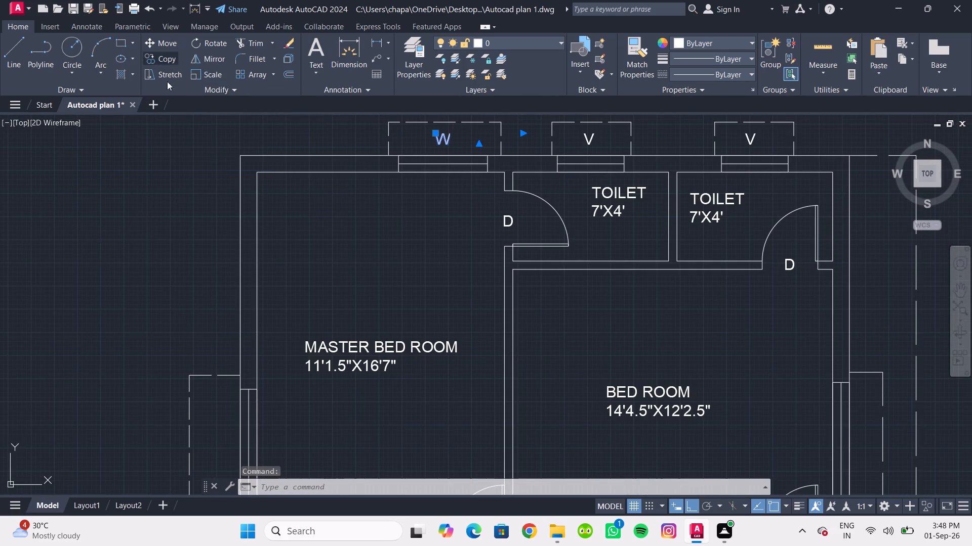
left_click(448, 142)
scroll(321, 261, "down", 1)
middle_click_drag(321, 261, 313, 227)
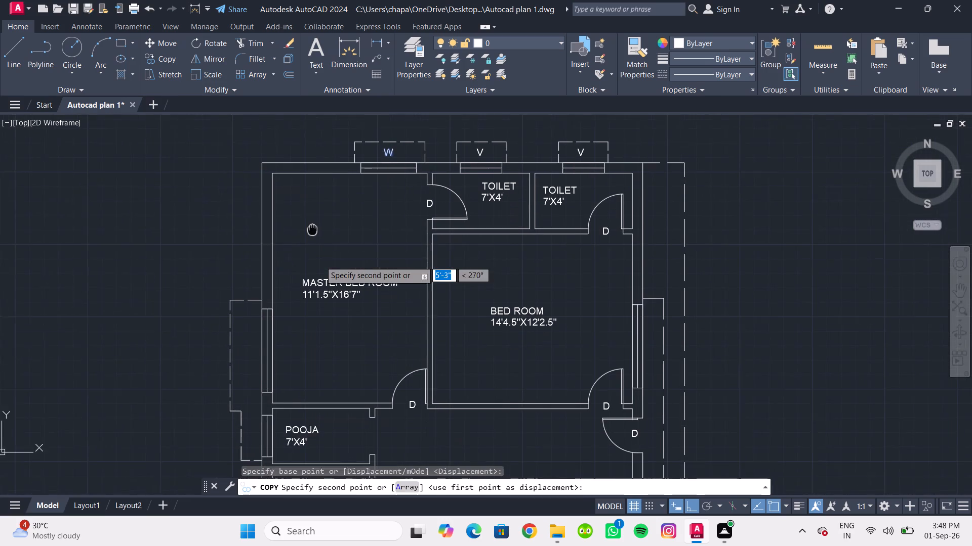
middle_click_drag(313, 227, 314, 223)
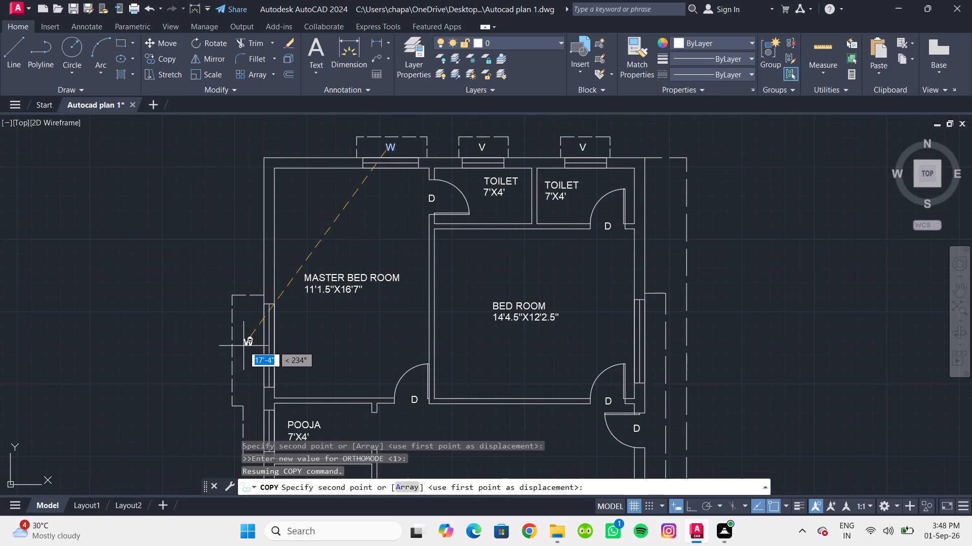
scroll(244, 346, "up", 2, "shift")
left_click(247, 377, "shift")
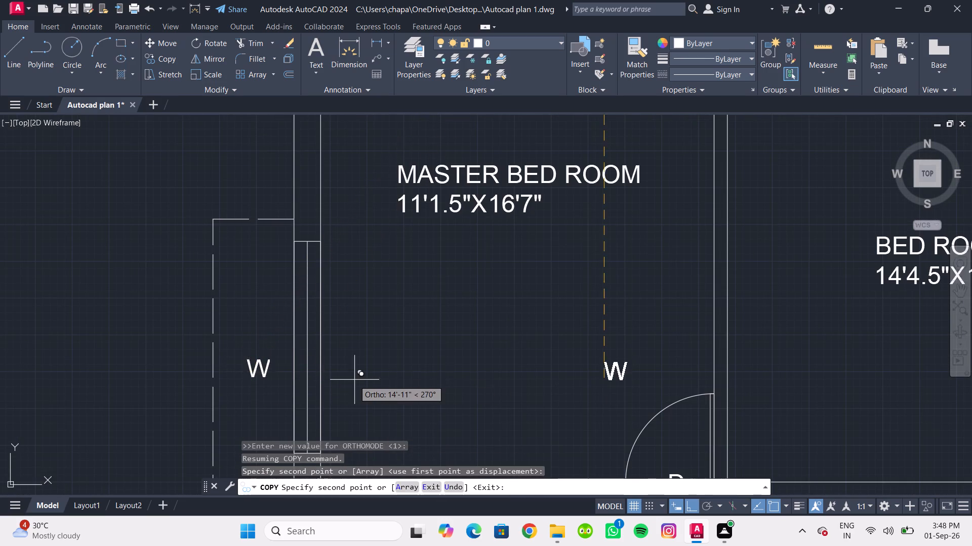
Place further copies of the W label in the dashed outlines beside the pooja and kitchen west windows.
scroll(354, 380, "down", 1)
middle_click_drag(354, 380, 343, 98)
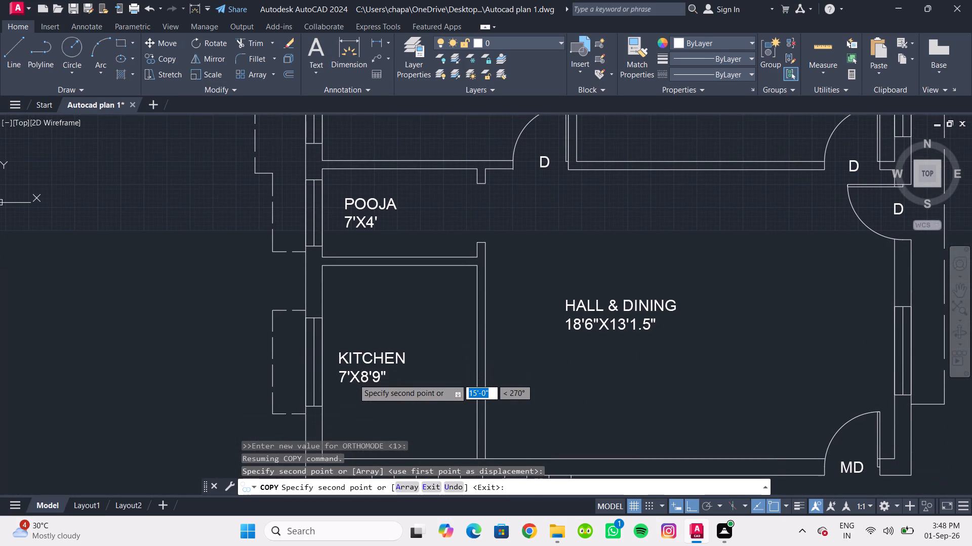
middle_click_drag(343, 98, 368, 169)
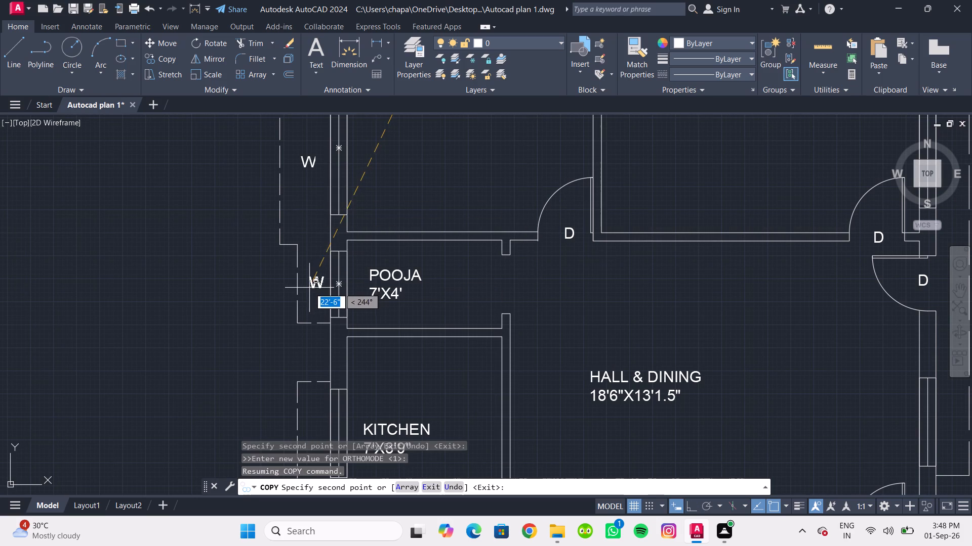
left_click(308, 292, "shift")
middle_click_drag(385, 337, 385, 245)
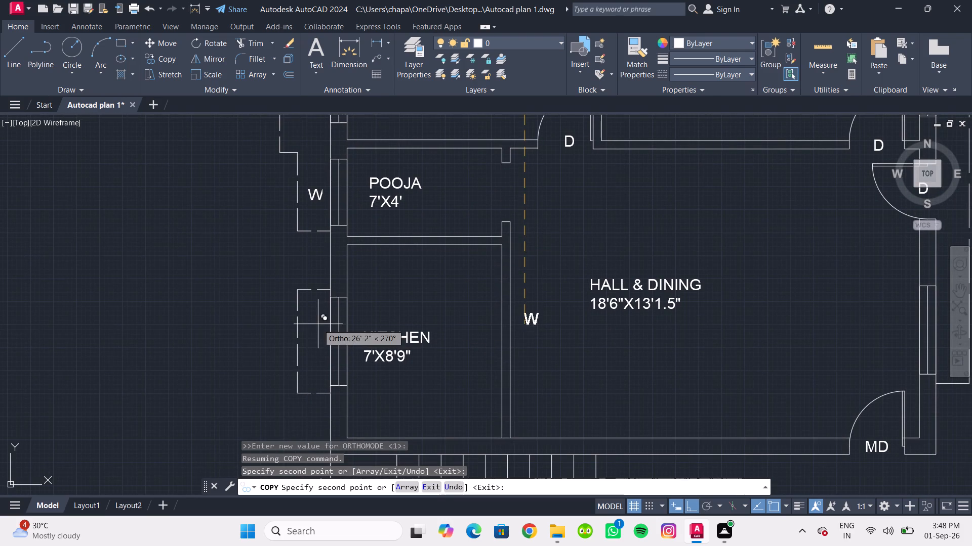
left_click(307, 350, "shift")
Place a copy of the W label in the dashed outline beside the hall and dining room's east window.
scroll(456, 351, "down", 1)
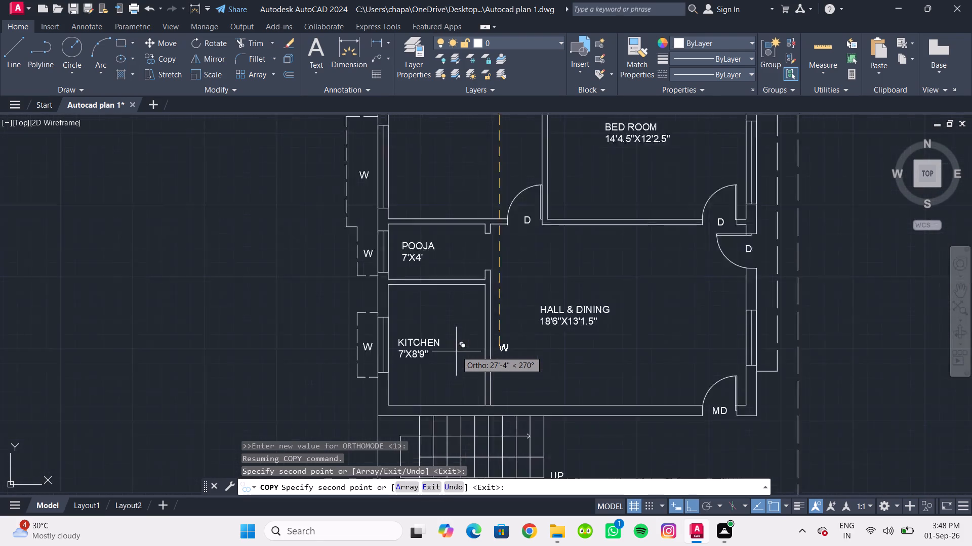
scroll(456, 351, "down", 1)
middle_click_drag(456, 351, 280, 335)
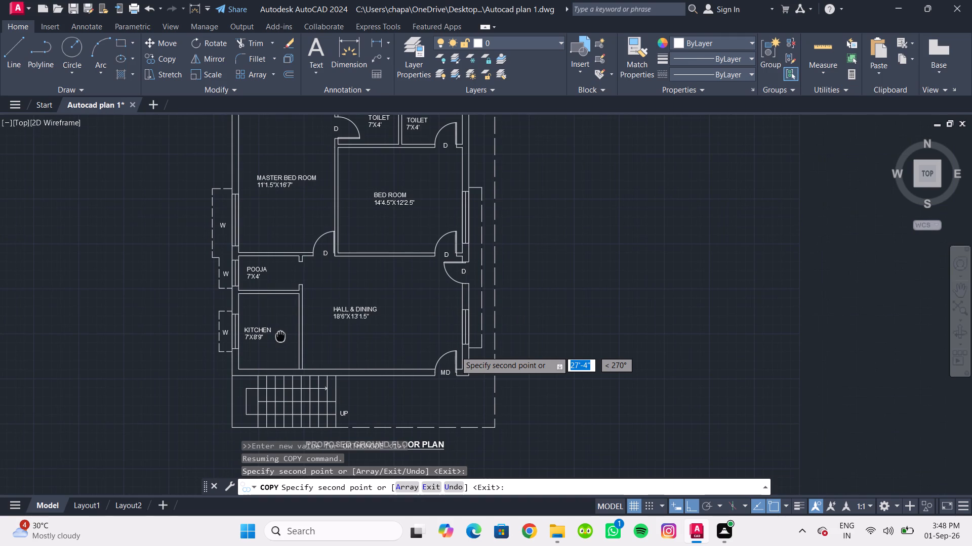
middle_click_drag(280, 335, 228, 347)
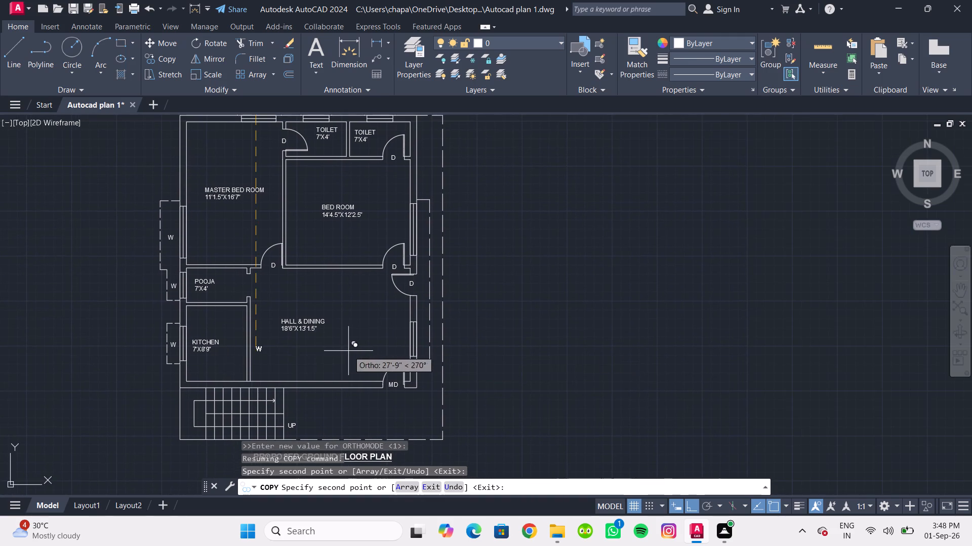
scroll(375, 351, "up", 2)
scroll(491, 328, "up", 3, "shift")
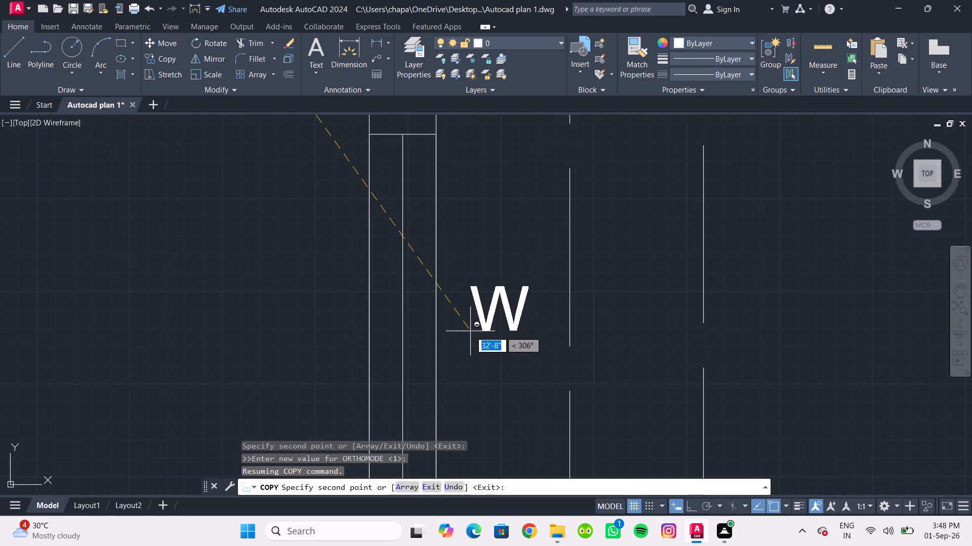
left_click(454, 368, "shift")
Place another copy of the W label beside the bed room's east window and finish copying.
scroll(486, 266, "down", 2)
middle_click_drag(486, 266, 466, 416)
scroll(464, 253, "down", 2)
middle_click_drag(464, 253, 452, 342)
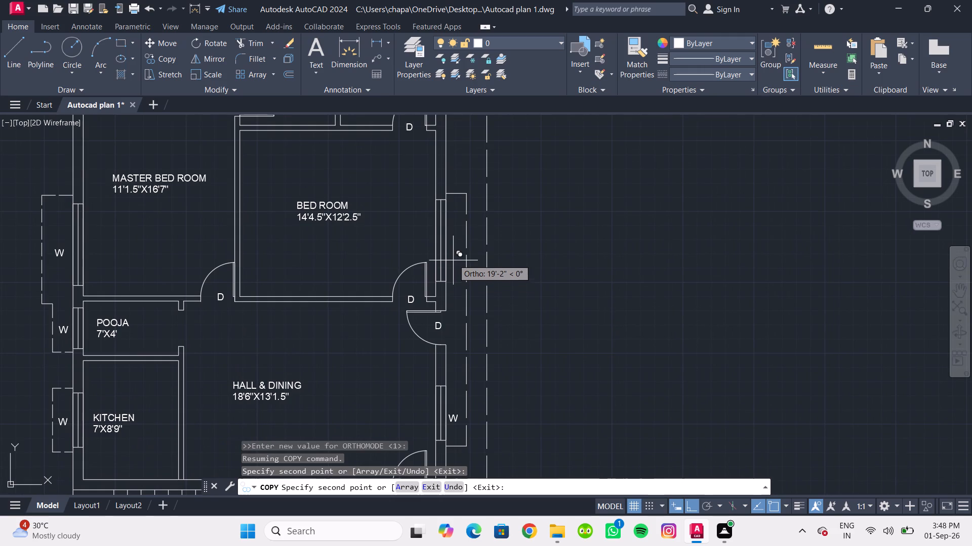
scroll(453, 242, "up", 3, "shift")
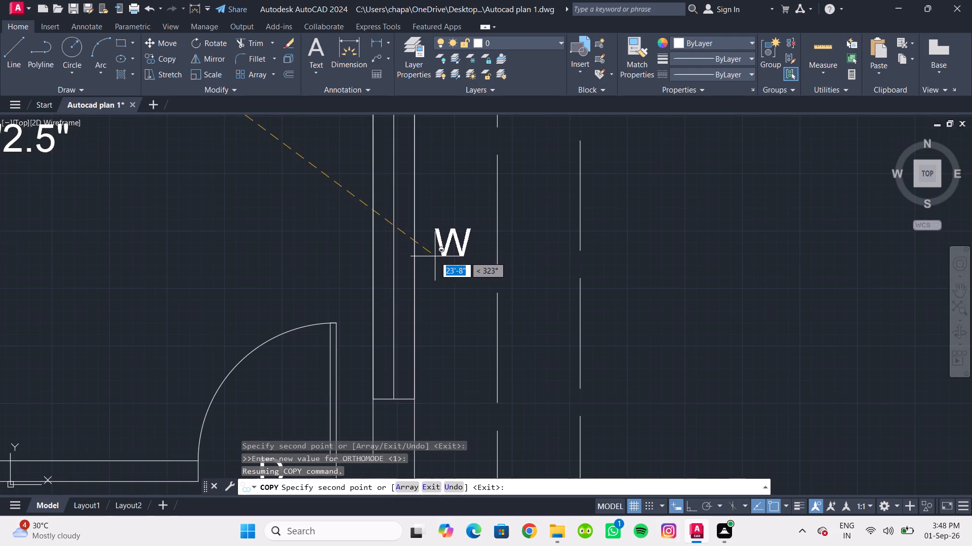
left_click(435, 256, "shift")
key("1")
key("Escape")
key("grave")
key("Escape")
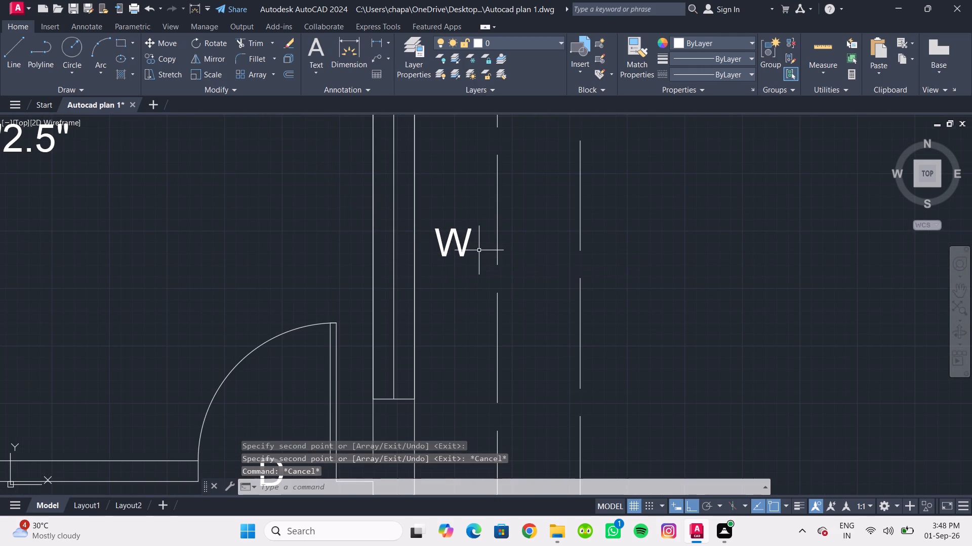
Change the text of the label beside the pooja's west window to W3.
scroll(479, 250, "down", 2)
middle_click_drag(489, 259, 559, 272)
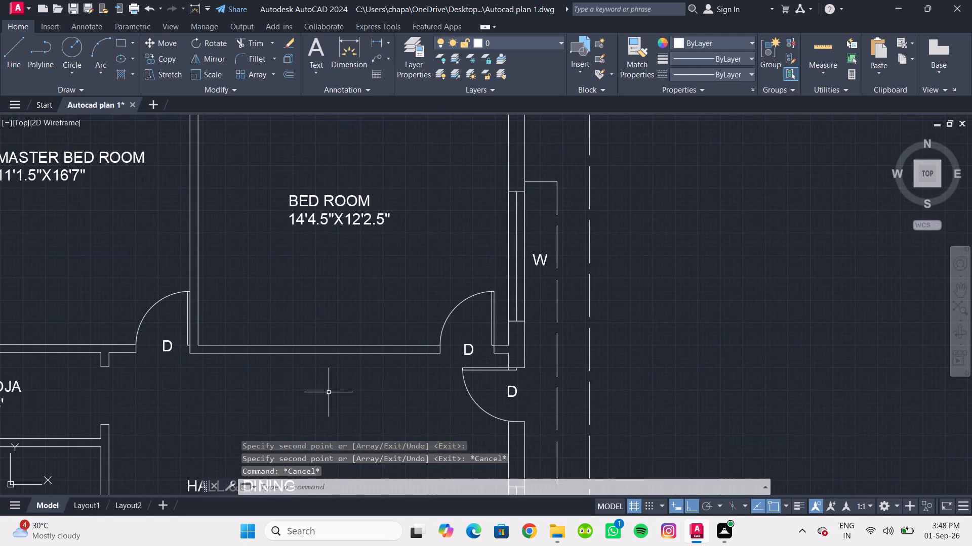
middle_click_drag(330, 395, 433, 320)
middle_click_drag(283, 374, 569, 299)
scroll(477, 293, "down", 2)
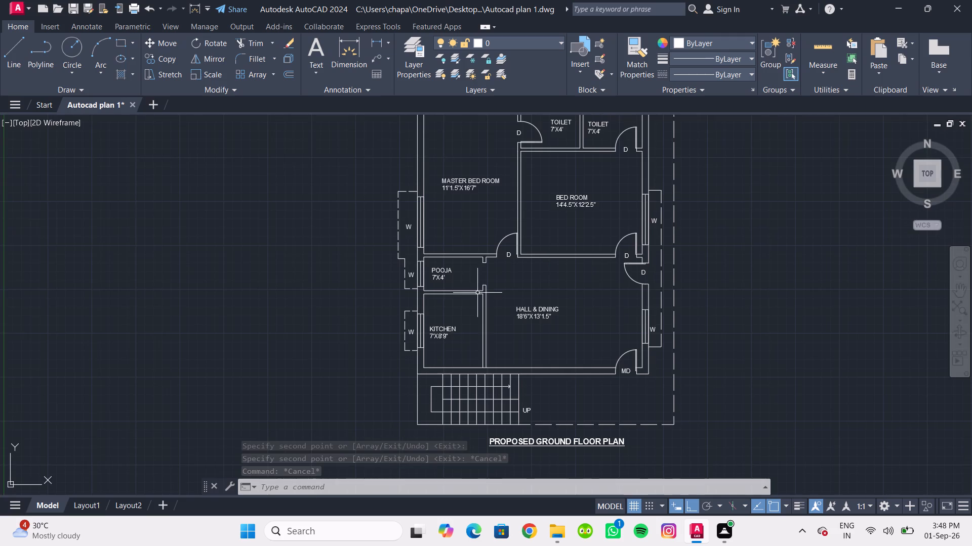
middle_click_drag(478, 293, 569, 277)
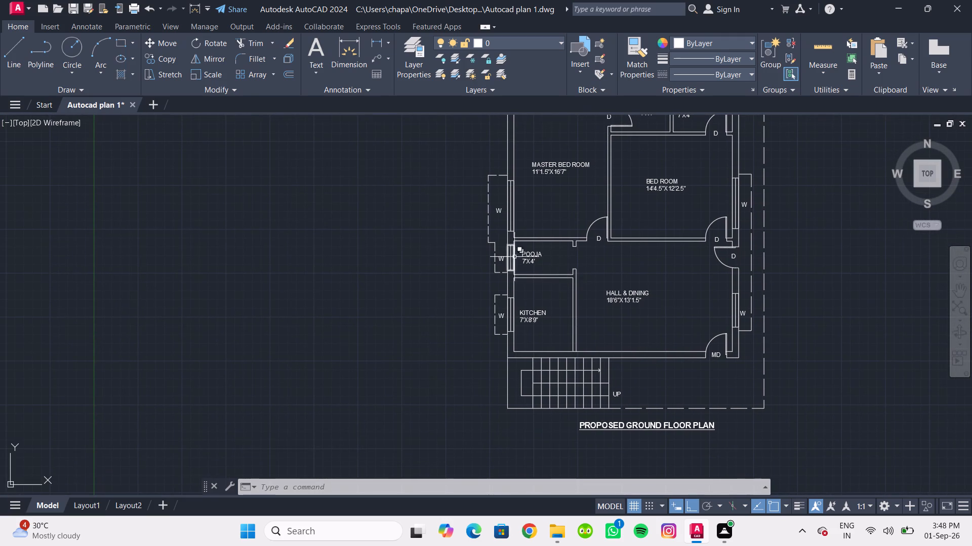
scroll(511, 259, "up", 4)
double_click(458, 257)
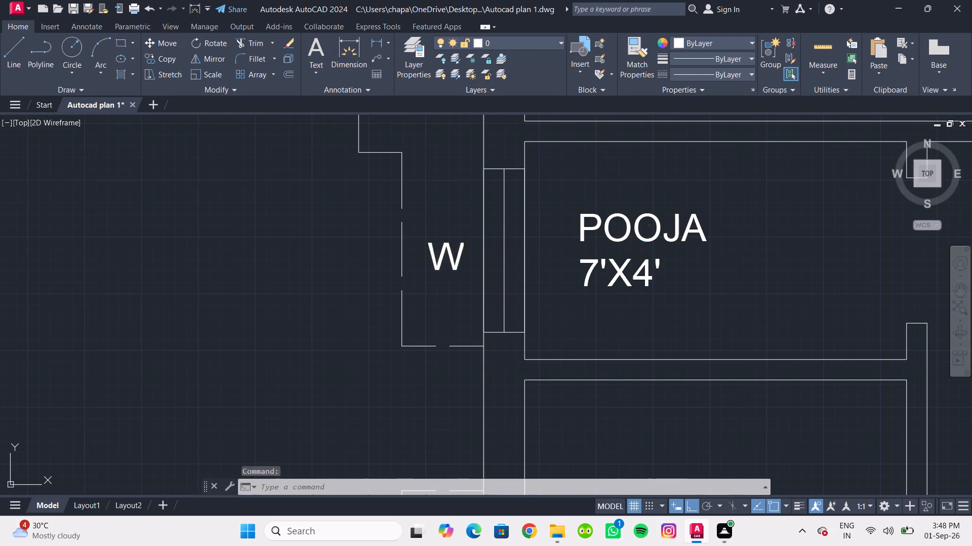
left_click(469, 265)
key("3")
left_click(331, 270)
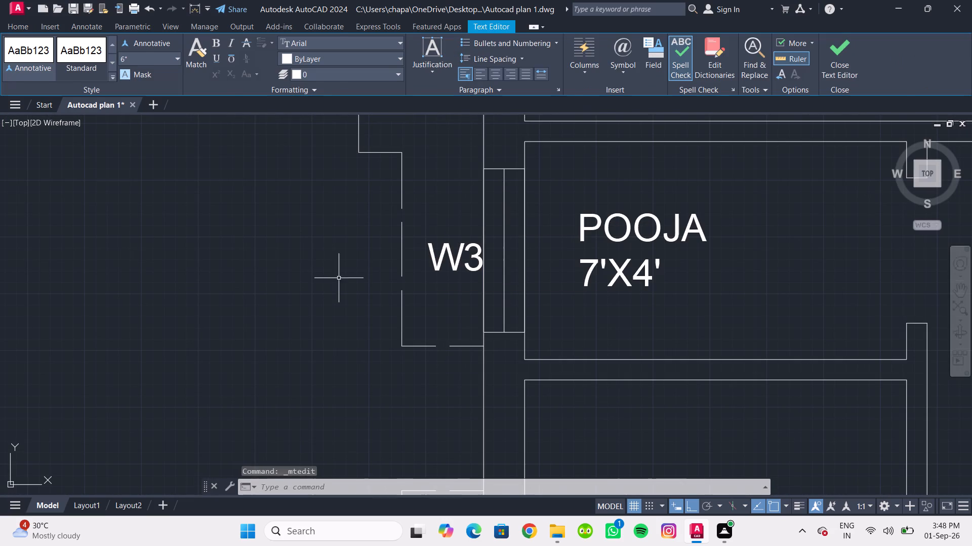
Move the pooja's W3 label about 2" west so it sits within its dashed outline.
left_click(447, 259)
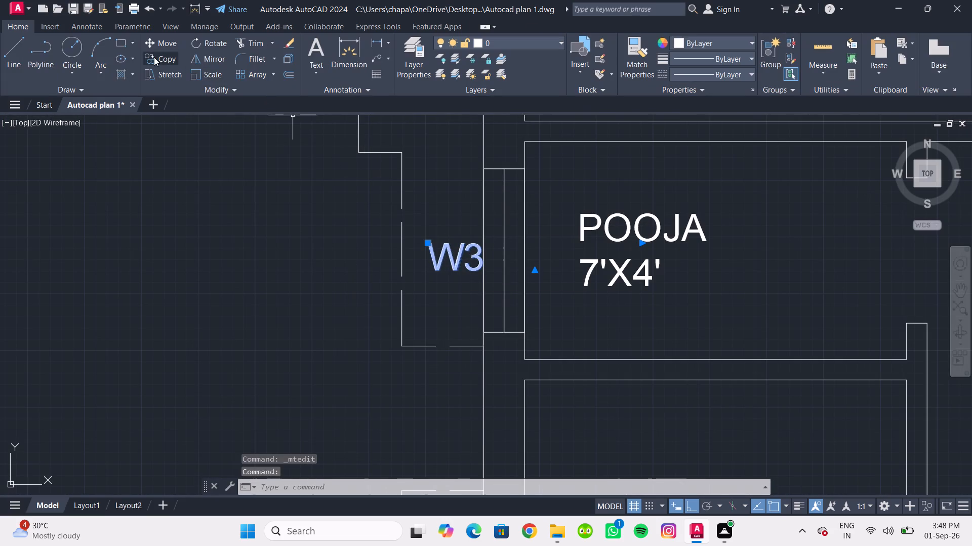
left_click(157, 49)
left_click(448, 268)
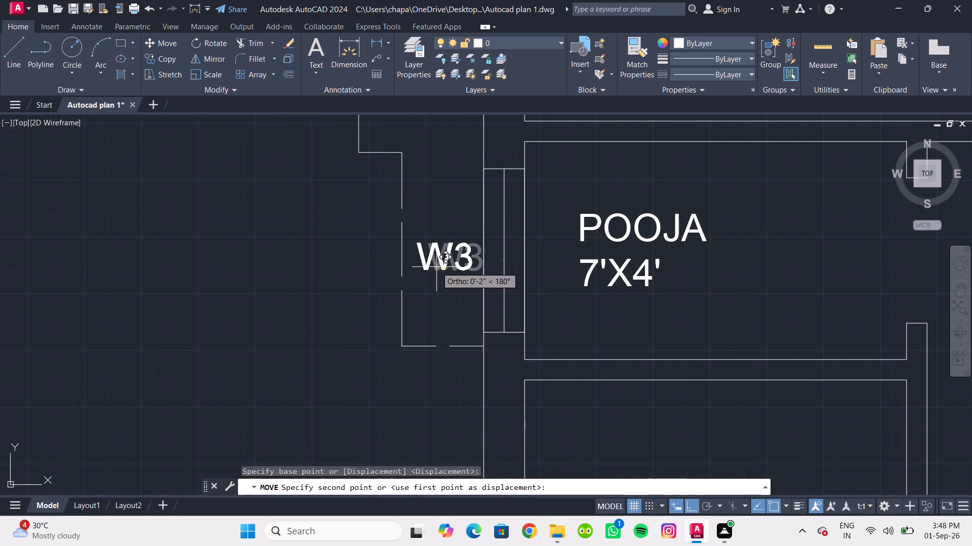
scroll(436, 267, "up", 2)
left_click(436, 267)
Change the text of the label beside the kitchen's west window to W3.
scroll(445, 283, "down", 4)
middle_click_drag(445, 293, 414, 200)
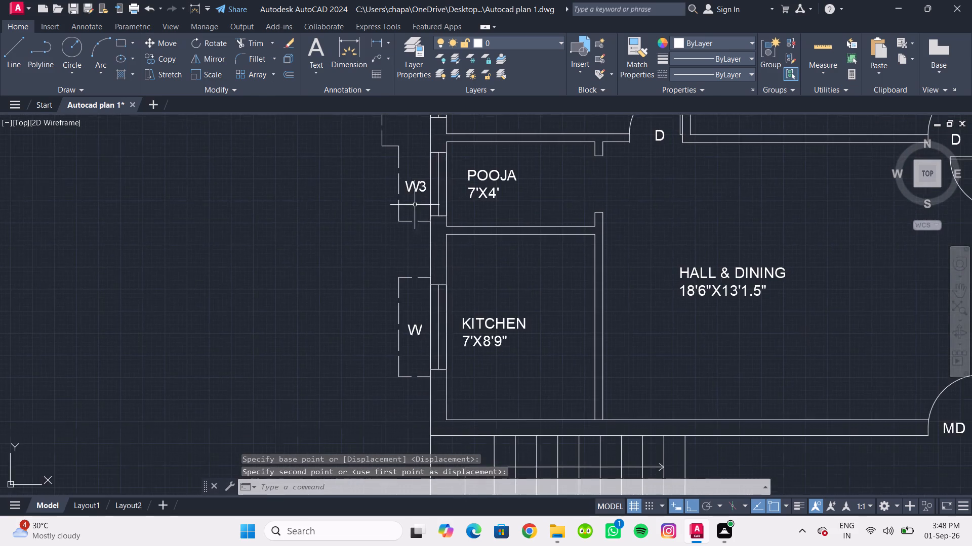
scroll(424, 361, "up", 3)
double_click(401, 241)
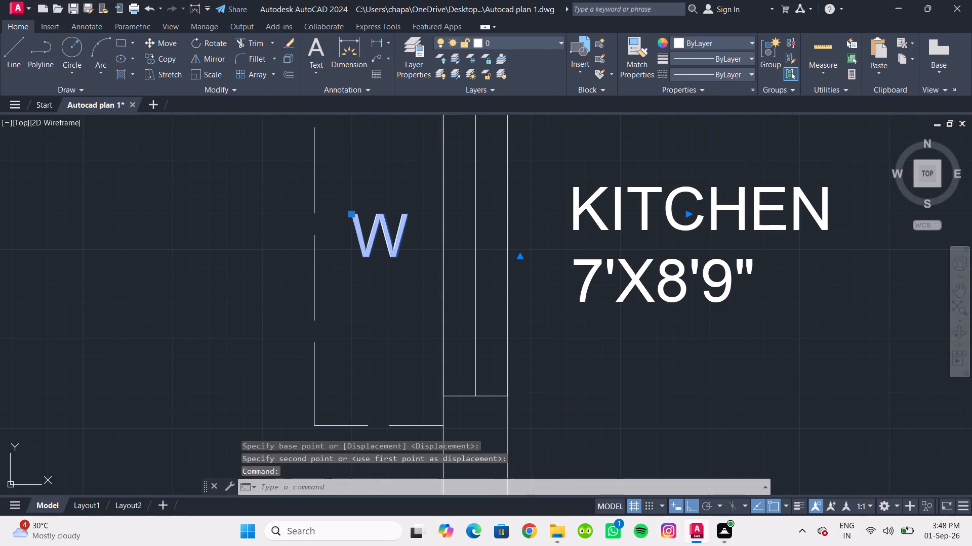
left_click(411, 241)
key("3")
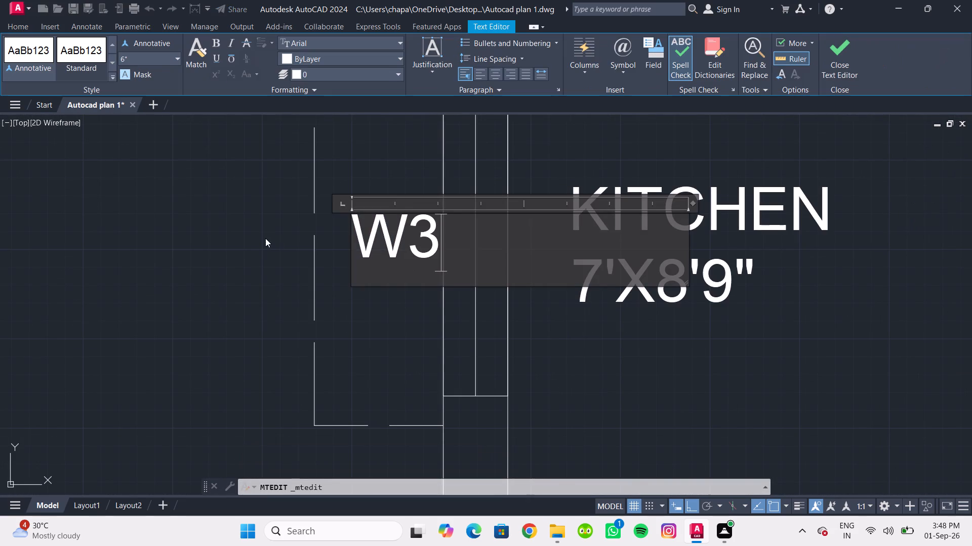
left_click(265, 238)
Move the kitchen's W3 label about 2" west so it sits within its dashed outline.
left_click(387, 242)
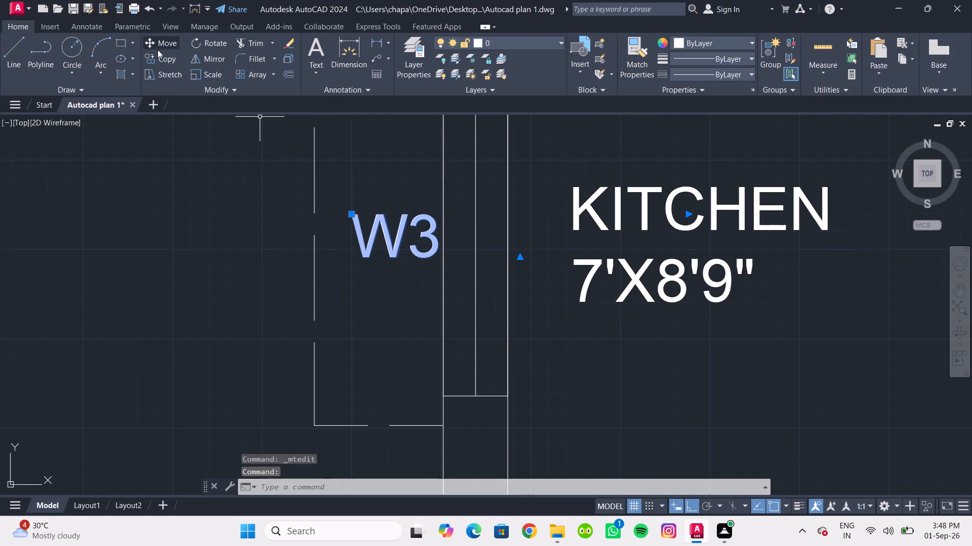
left_click(157, 46)
left_click(368, 213)
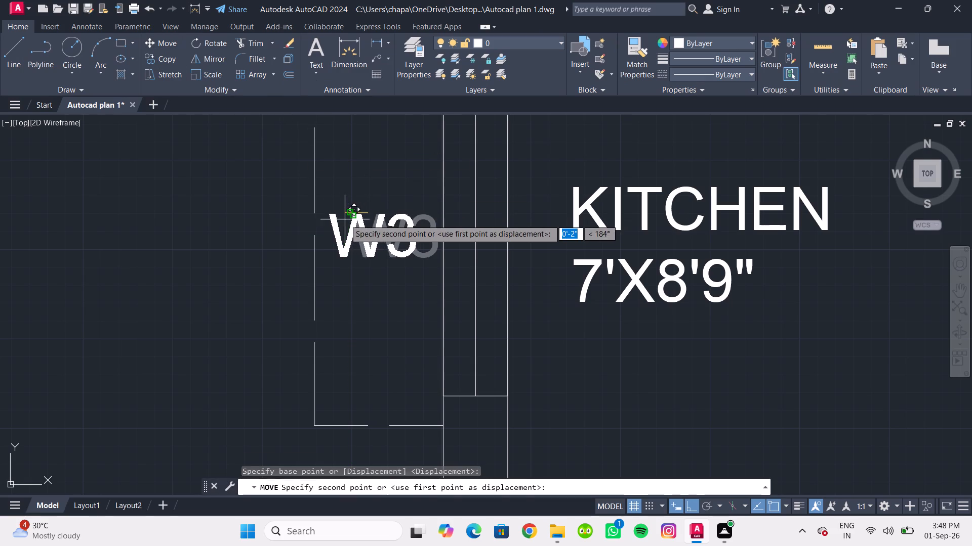
left_click(345, 219)
scroll(389, 240, "down", 3)
left_click(341, 272)
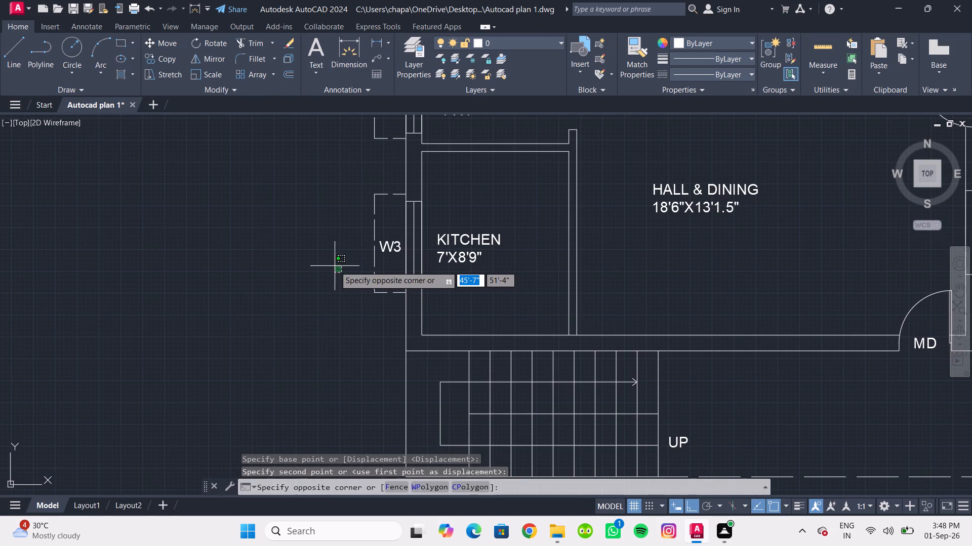
left_click(335, 266)
left_click(260, 239)
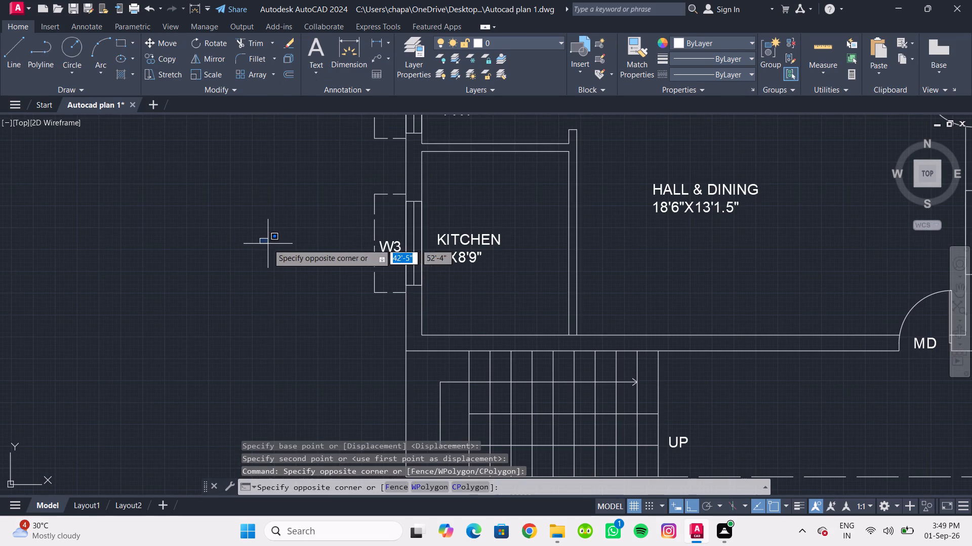
scroll(268, 244, "down", 1)
left_click(268, 244)
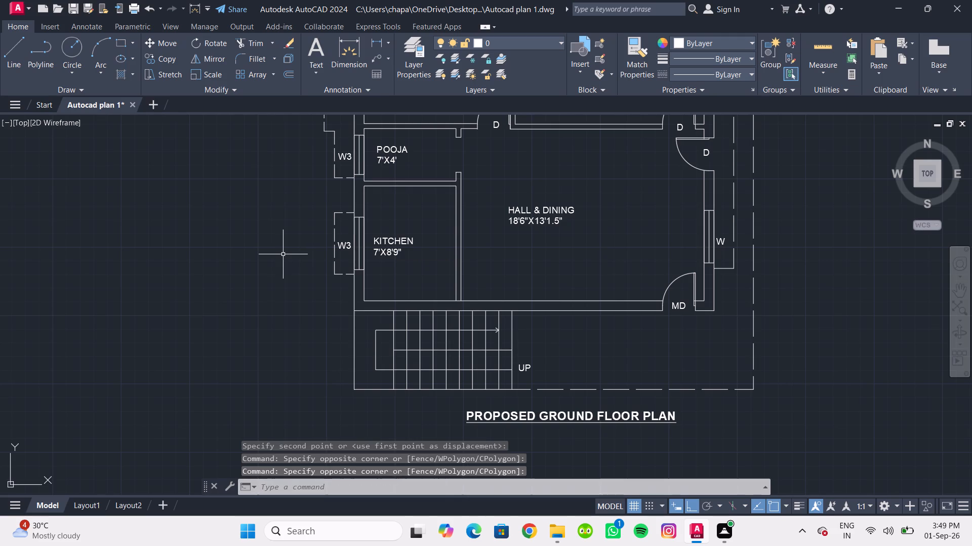
Review the whole ground floor plan with its window, ventilator and door labels.
scroll(299, 264, "down", 2)
middle_click_drag(300, 270, 274, 344)
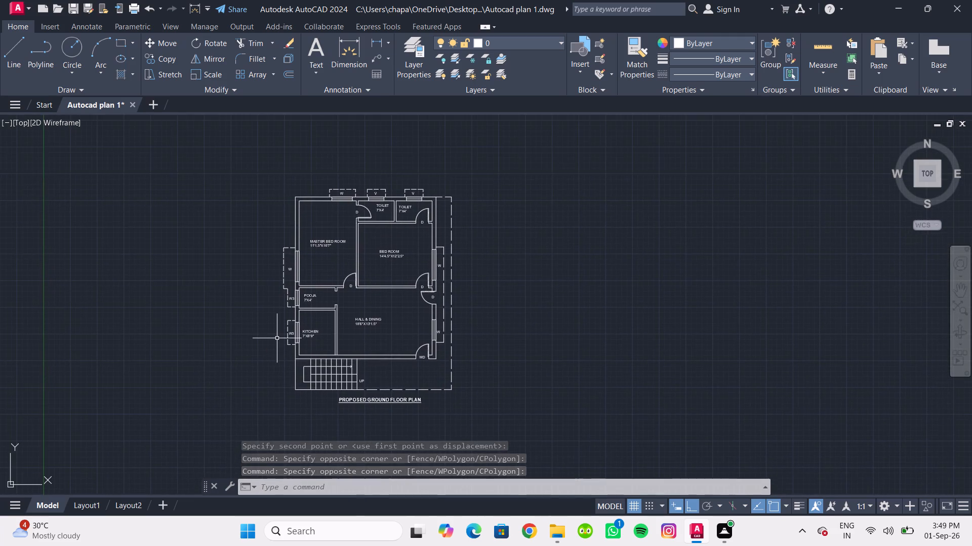
scroll(276, 337, "up", 1)
middle_click_drag(275, 336, 198, 314)
scroll(194, 316, "down", 1)
middle_click_drag(194, 316, 198, 326)
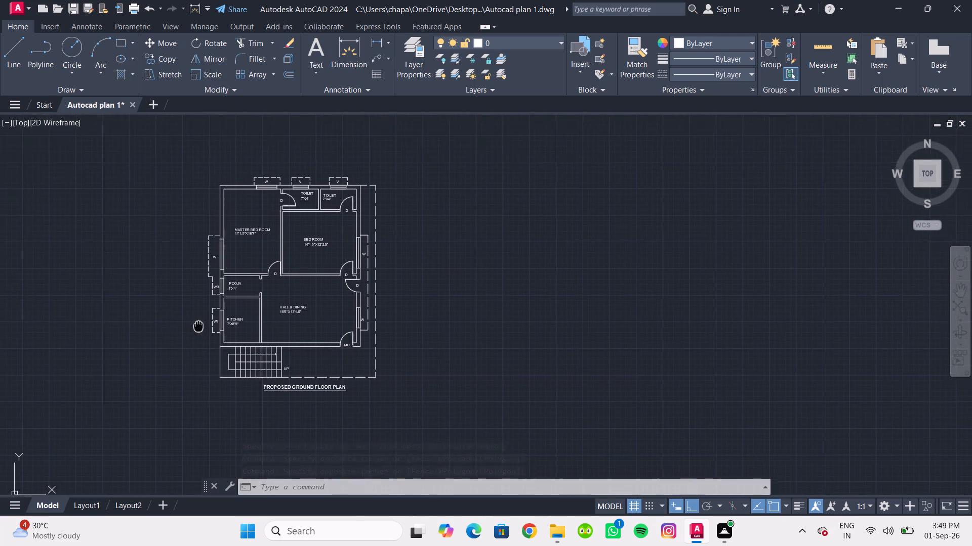
middle_click_drag(198, 326, 176, 334)
scroll(181, 328, "up", 1)
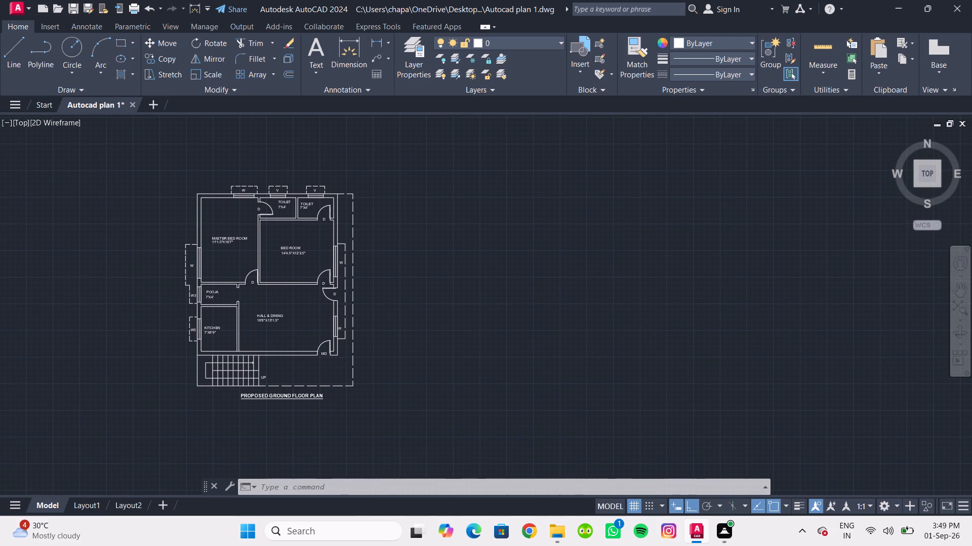
middle_click_drag(181, 328, 203, 360)
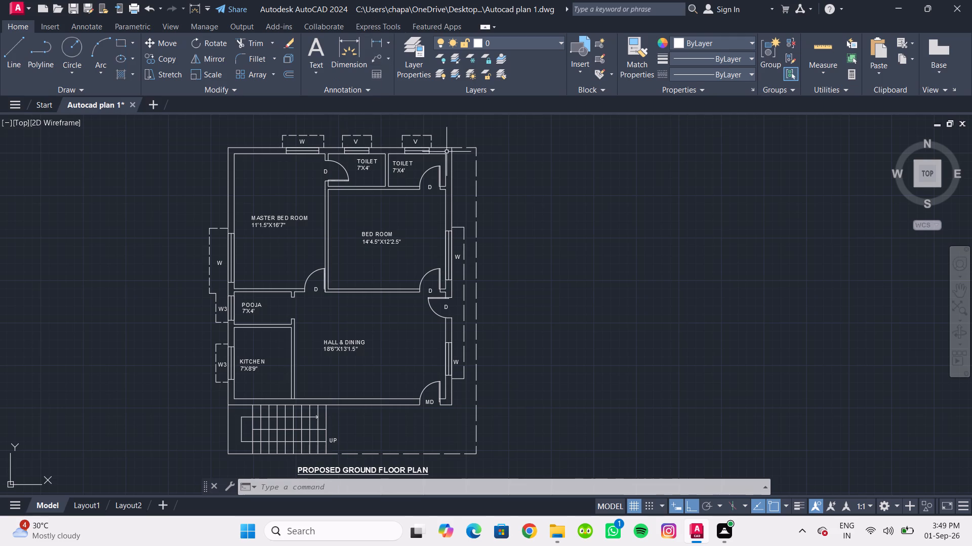
Modify the Standard dimension style's primary units to Engineering format with 0'-0" precision.
key("d")
key("Return")
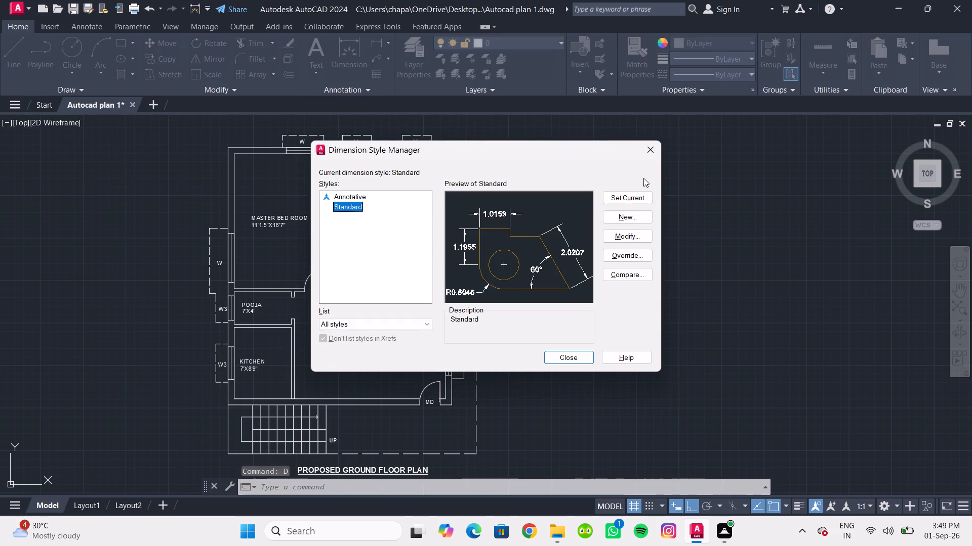
left_click(630, 242)
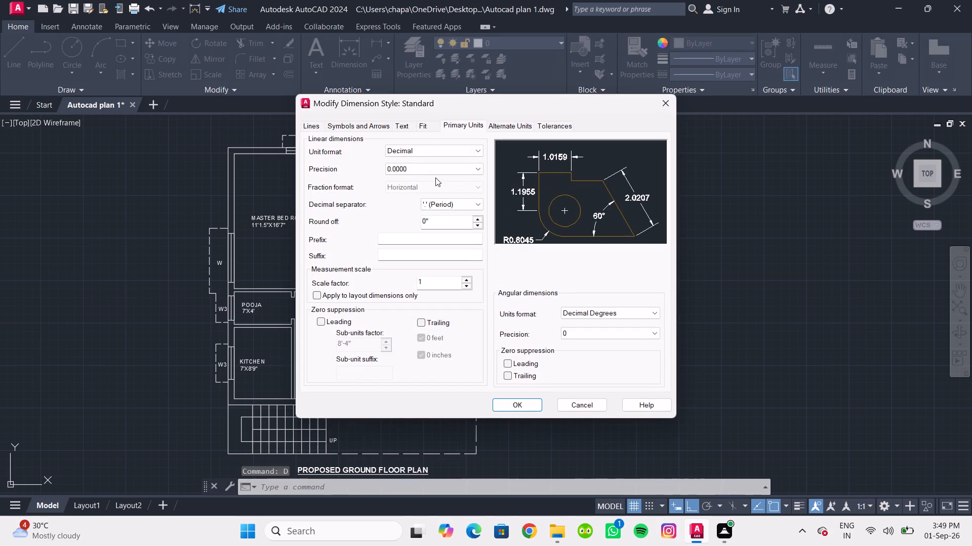
left_click(461, 123)
left_click(407, 126)
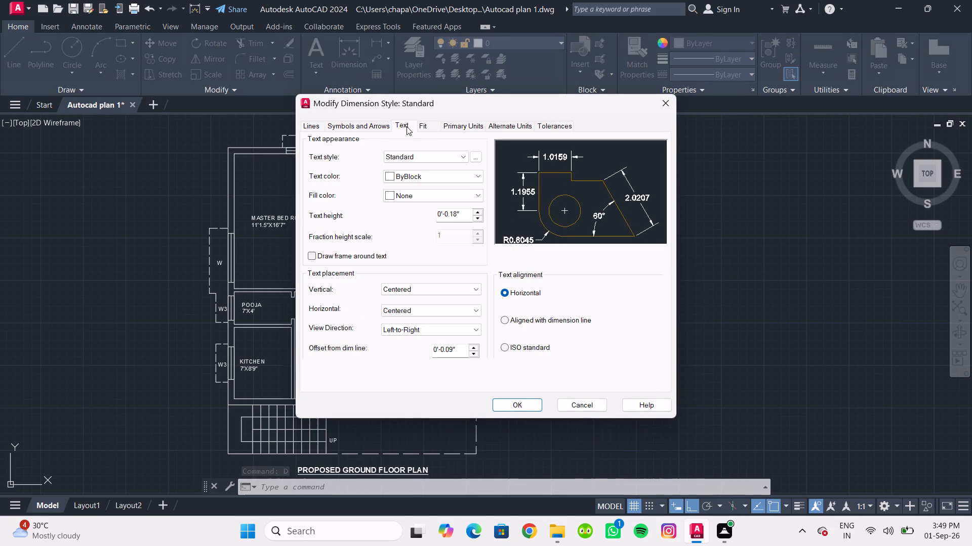
left_click(426, 126)
left_click(450, 123)
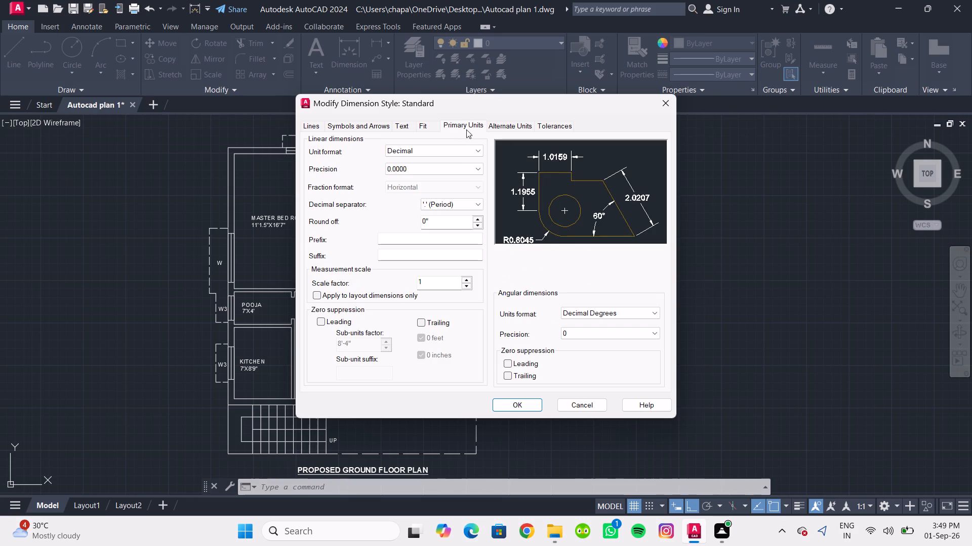
left_click(463, 148)
left_click(429, 179)
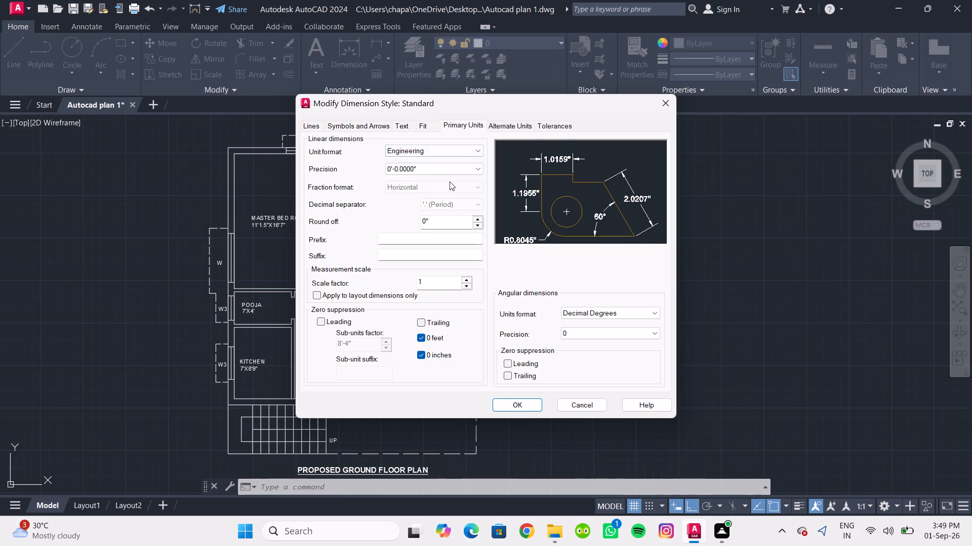
left_click(430, 169)
left_click(429, 183)
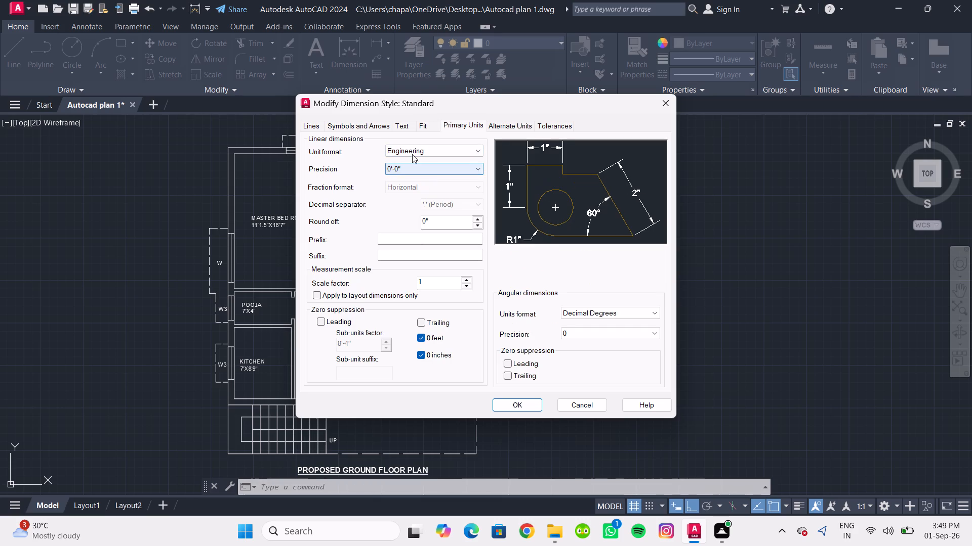
Set the Standard dimension style's text height to 6".
left_click(405, 130)
left_click_drag(461, 211, 432, 211)
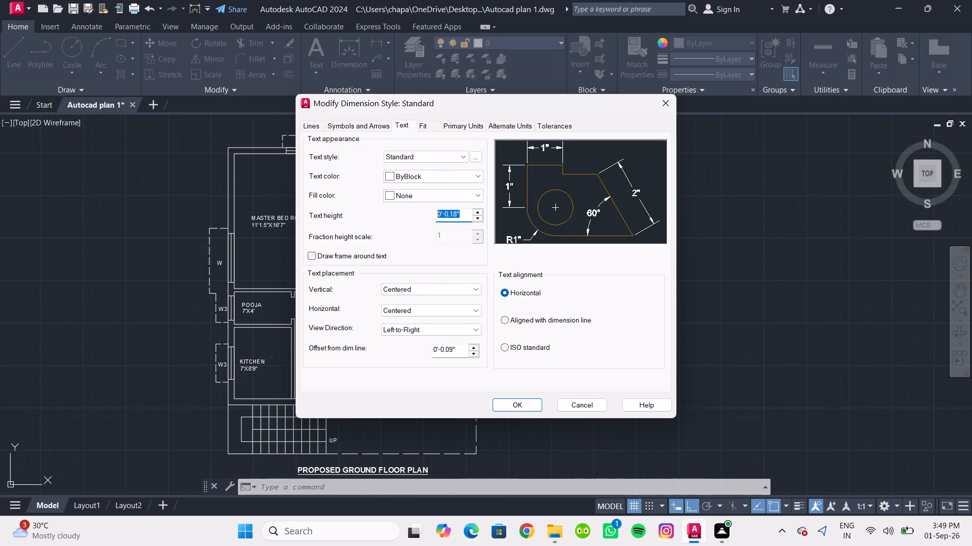
left_click_drag(432, 211, 417, 216)
type("8\"")
key("BackSpace")
key("BackSpace")
key("BackSpace")
type("6\"")
key("Return")
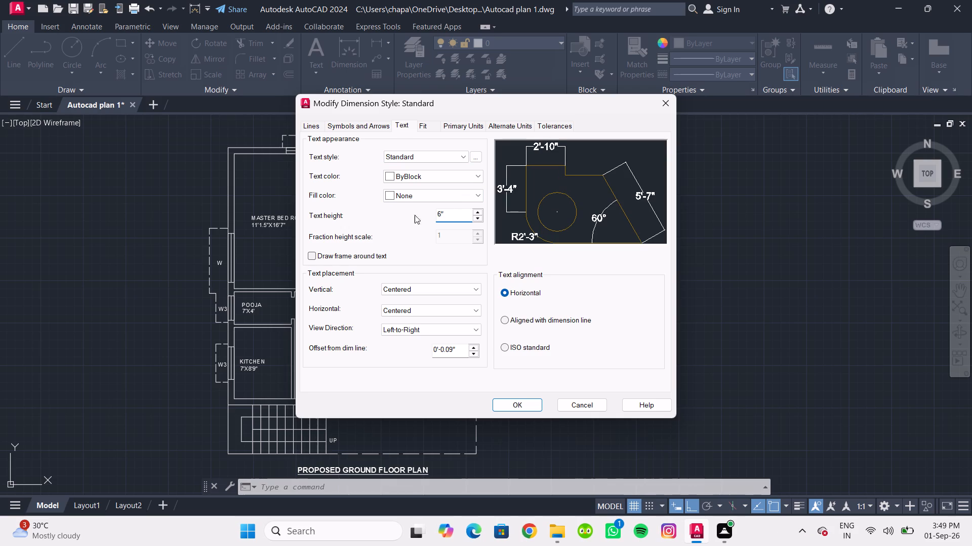
Set the Standard dimension style's arrow size to 6" and make Standard the current style.
left_click(347, 131)
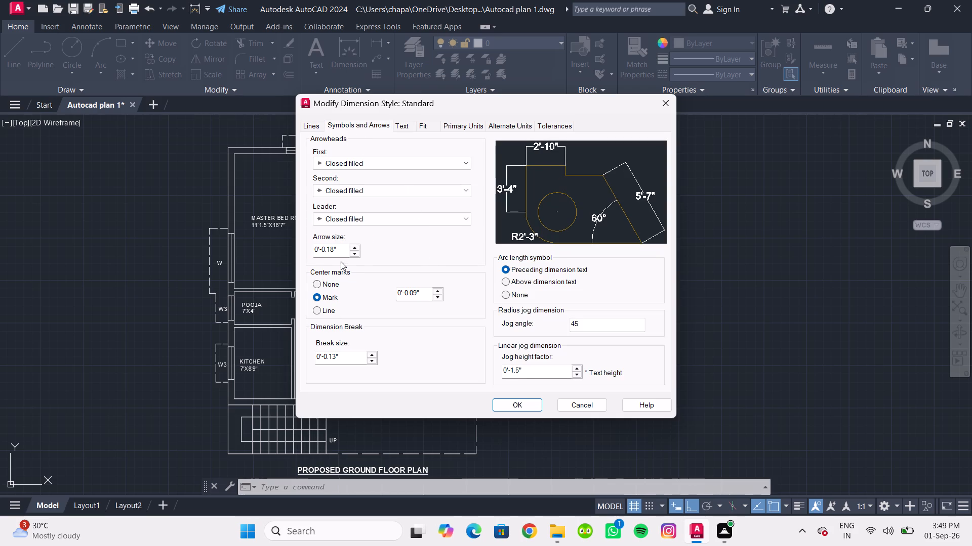
left_click(339, 254)
left_click_drag(342, 251, 294, 248)
type("6\"")
key("Return")
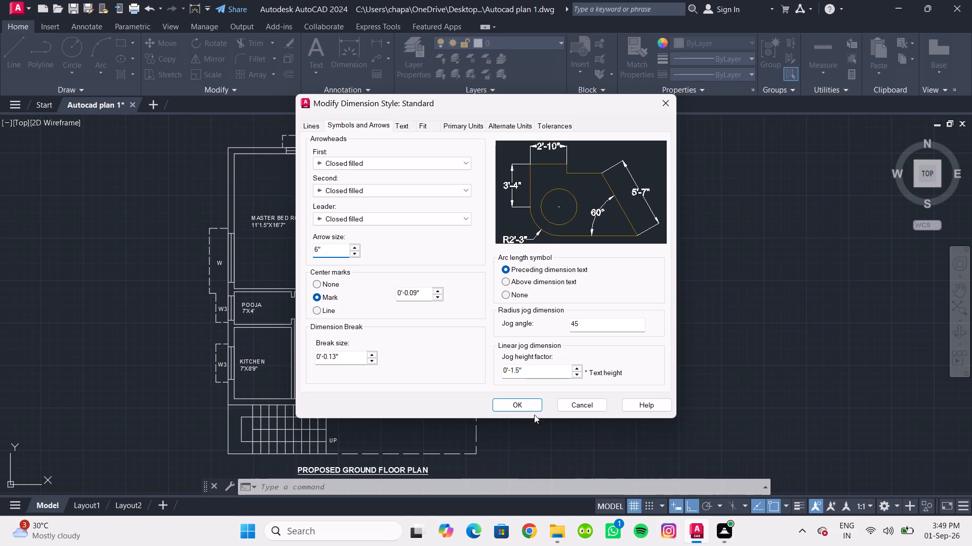
left_click(521, 403)
left_click(632, 198)
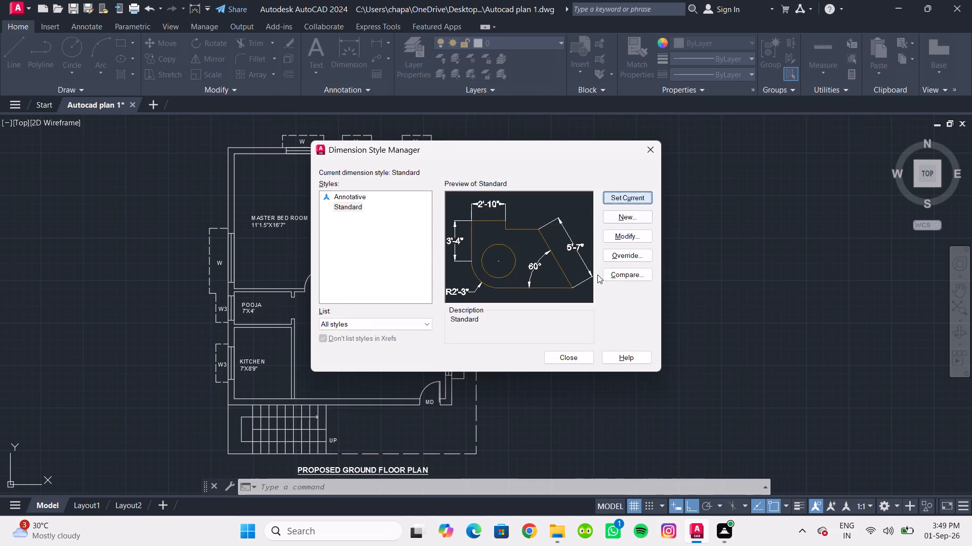
left_click(573, 365)
left_click(573, 360)
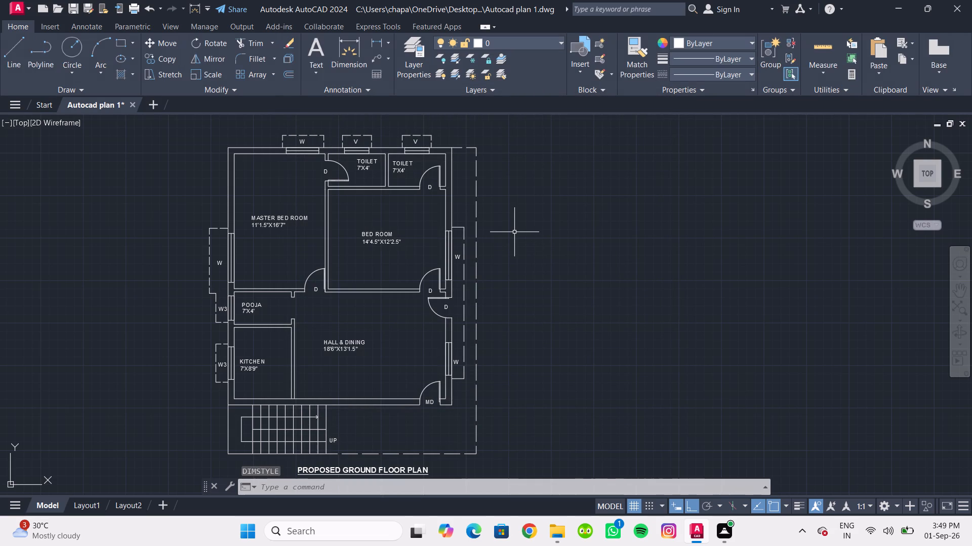
Add a linear dimension across the north outer wall, from its northwest to its northeast corner, just beyond the dashed window outlines.
left_click(374, 37)
scroll(322, 142, "up", 1)
middle_click_drag(324, 143, 314, 204)
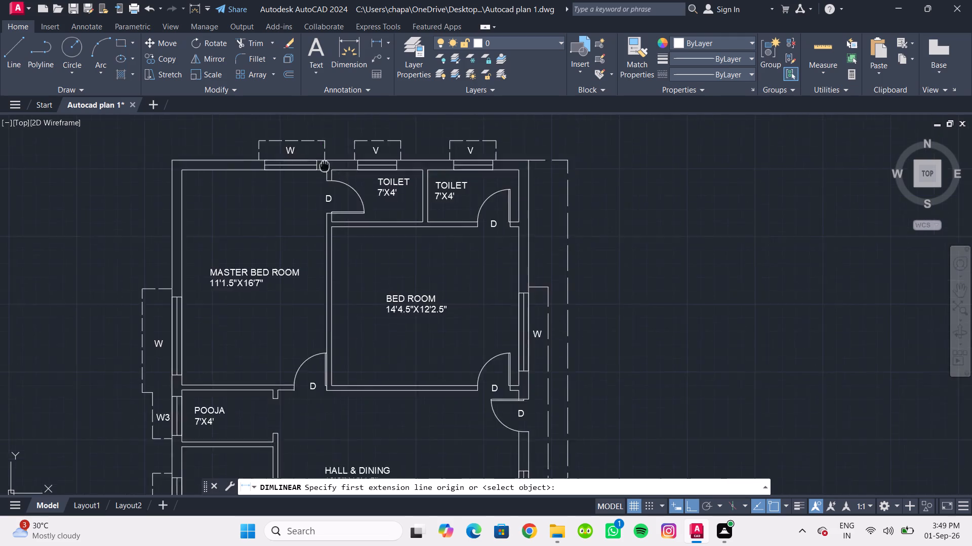
middle_click_drag(314, 204, 289, 266)
left_click(135, 276)
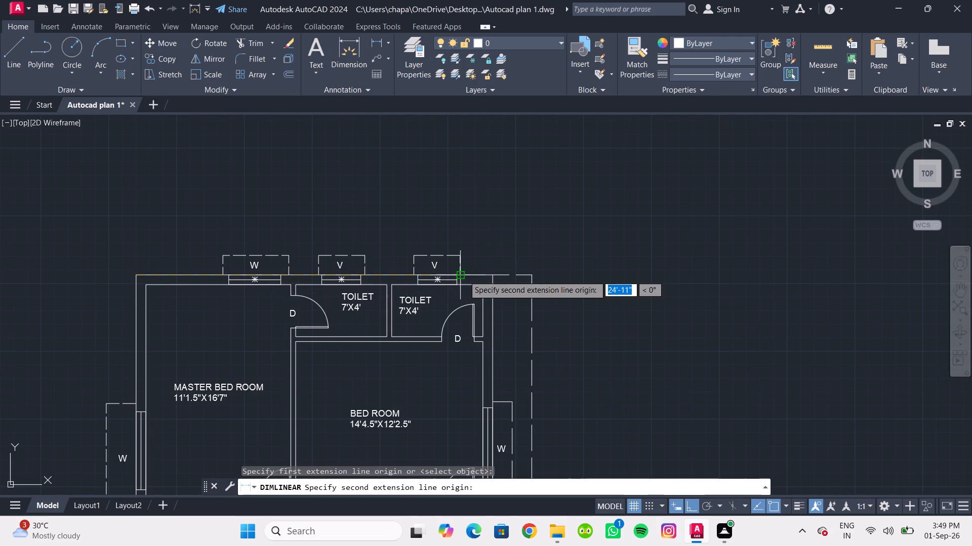
left_click(494, 275)
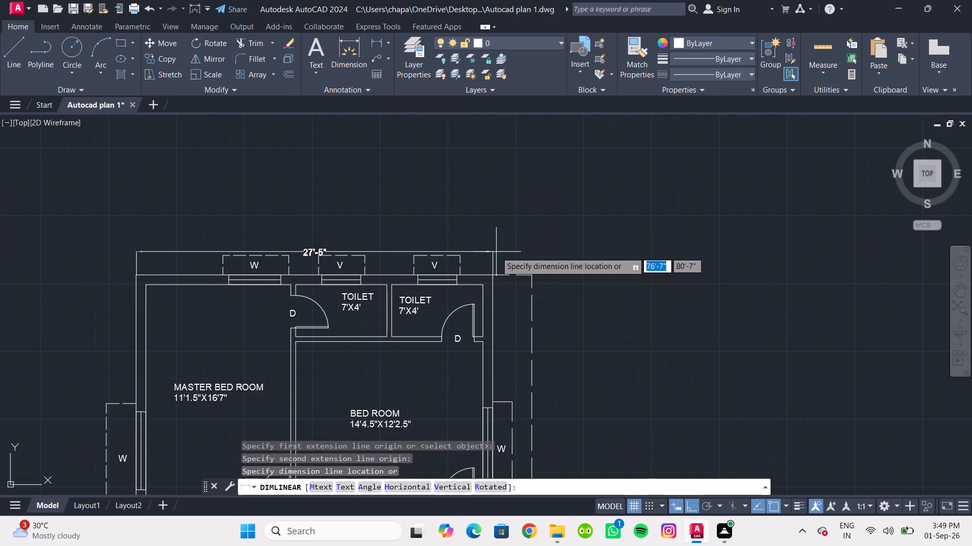
left_click(484, 249)
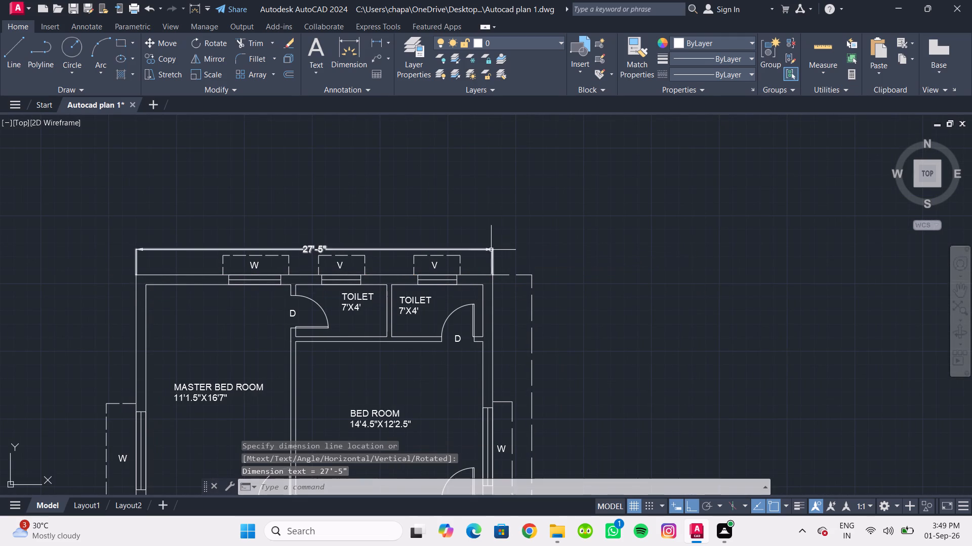
Continue the north dimension east to the corner of the dashed outline beyond the building.
scroll(490, 262, "up", 1)
middle_click_drag(495, 264, 479, 257)
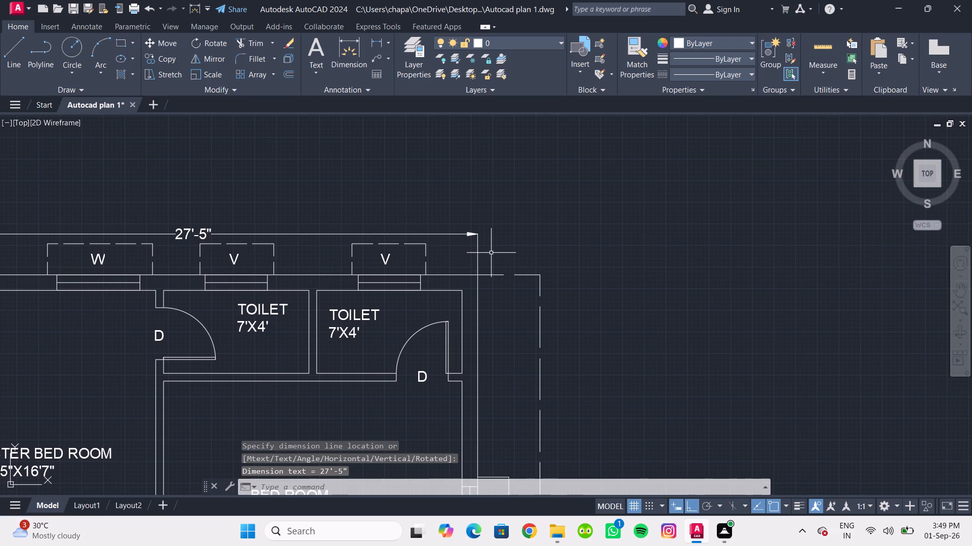
type("DIMCON")
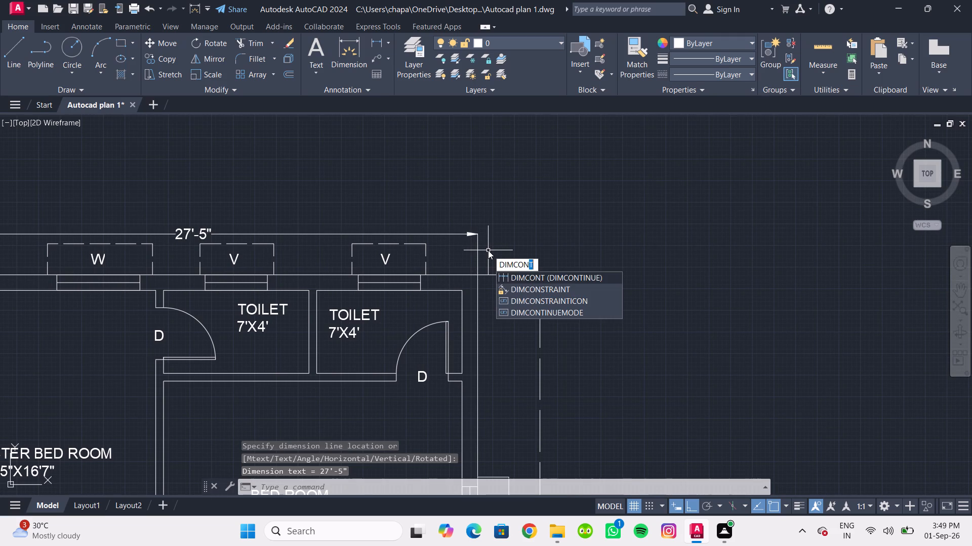
key("Return")
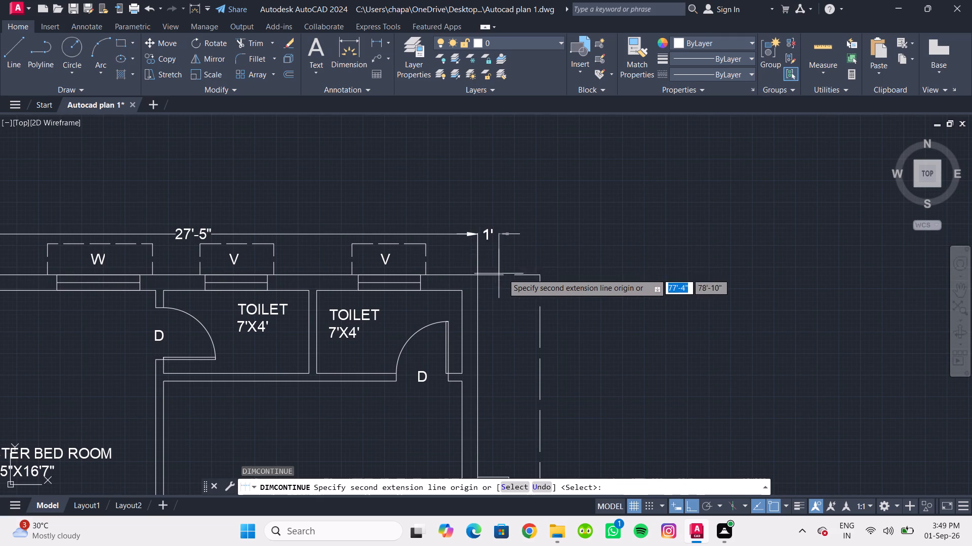
left_click(544, 277)
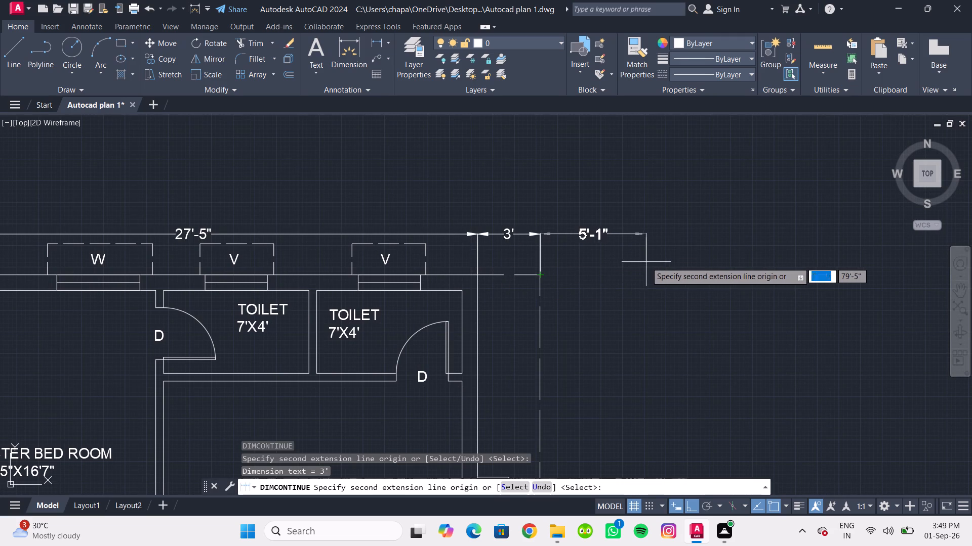
key("Escape")
Add a vertical linear dimension along the west outer wall, from the northwest corner to the kitchen's southwest corner, outside the window outlines.
scroll(648, 262, "down", 2)
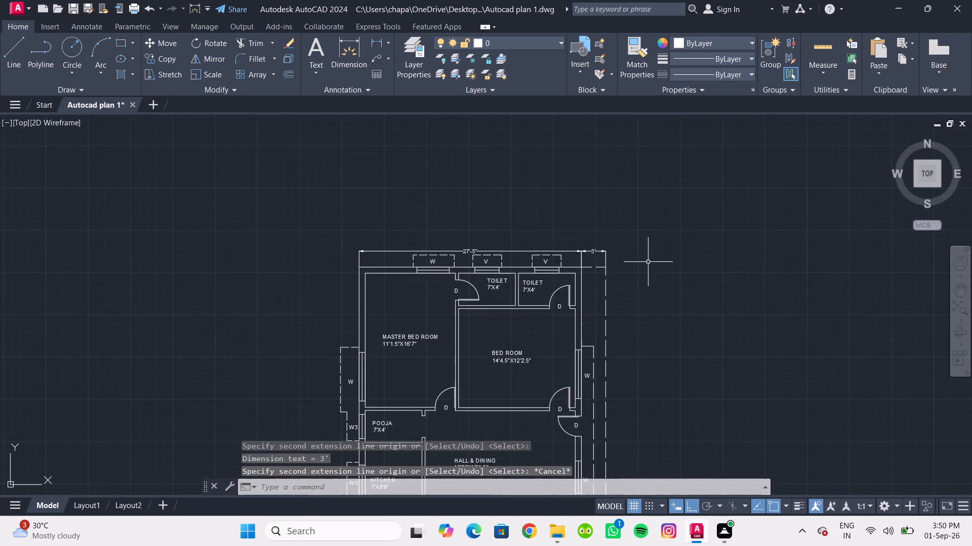
middle_click_drag(648, 262, 626, 117)
middle_click_drag(599, 238, 673, 282)
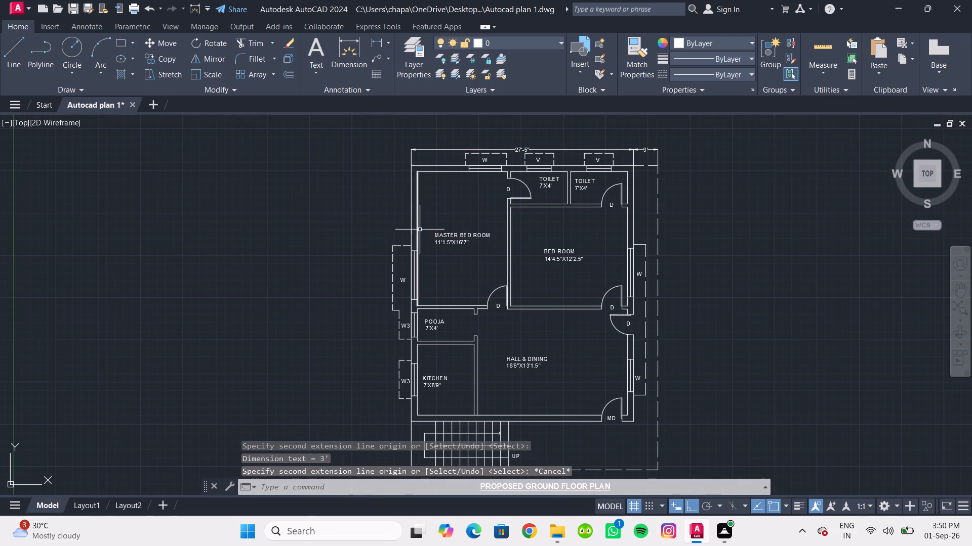
type("DIMLI")
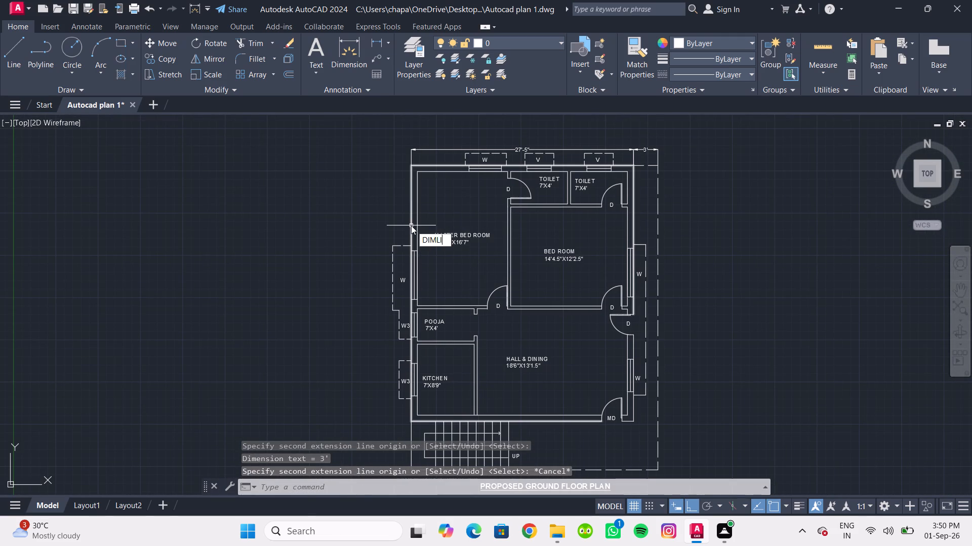
key("Return")
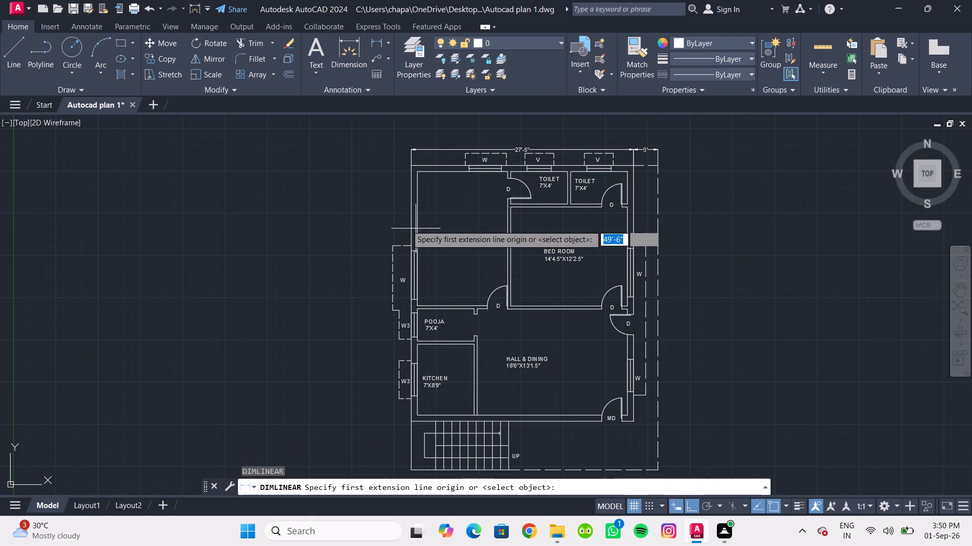
left_click(414, 167)
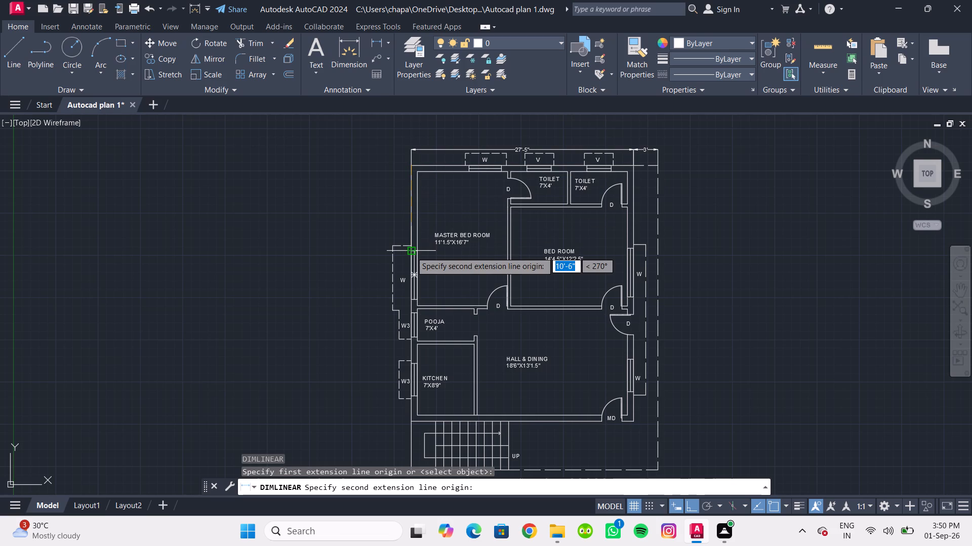
middle_click_drag(411, 254, 374, 182)
scroll(373, 329, "up", 3)
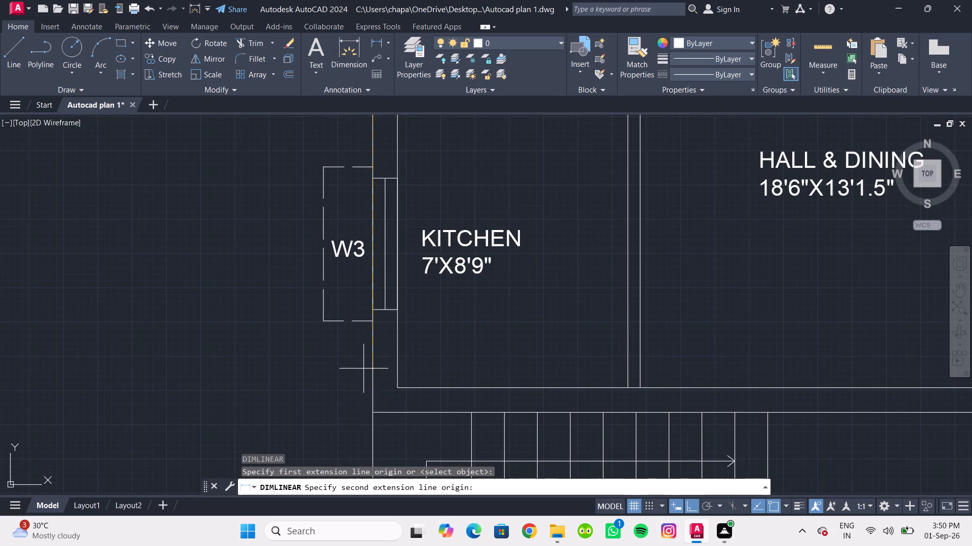
left_click(374, 409)
scroll(299, 406, "down", 2)
middle_click_drag(299, 406, 302, 408)
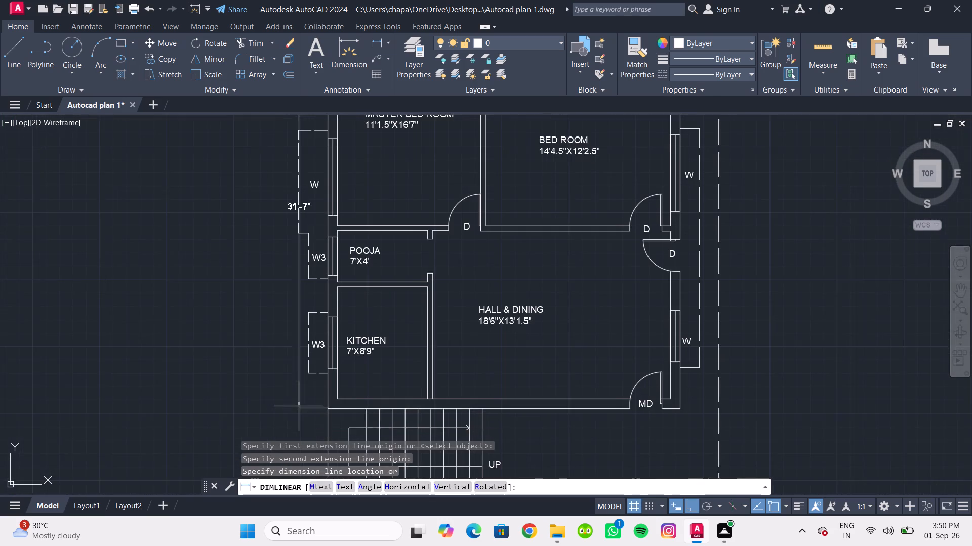
middle_click_drag(302, 408, 313, 415)
left_click(296, 400)
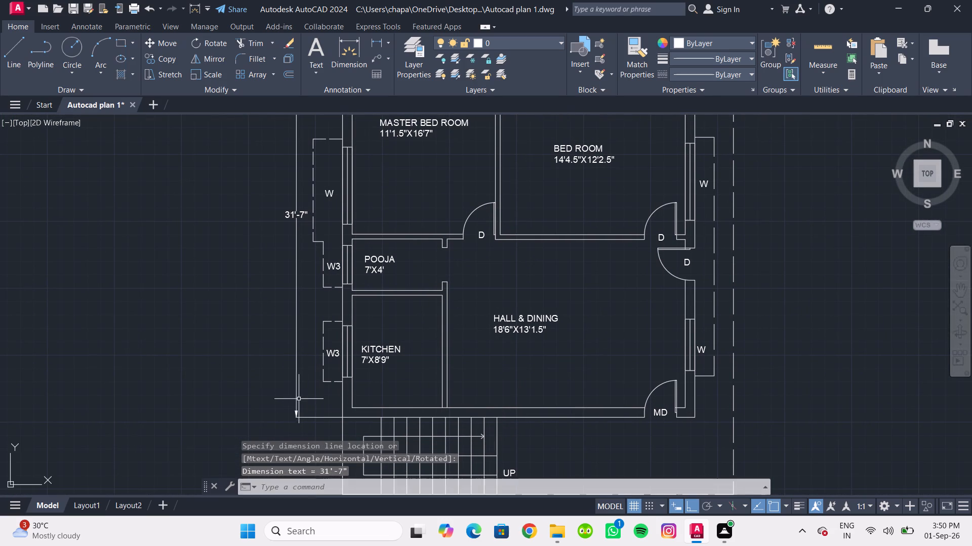
Continue the west dimension south to the southwest corner of the staircase area.
scroll(322, 390, "down", 1)
middle_click_drag(322, 390, 328, 380)
type("DIMCON")
key("Return")
middle_click_drag(317, 270, 319, 235)
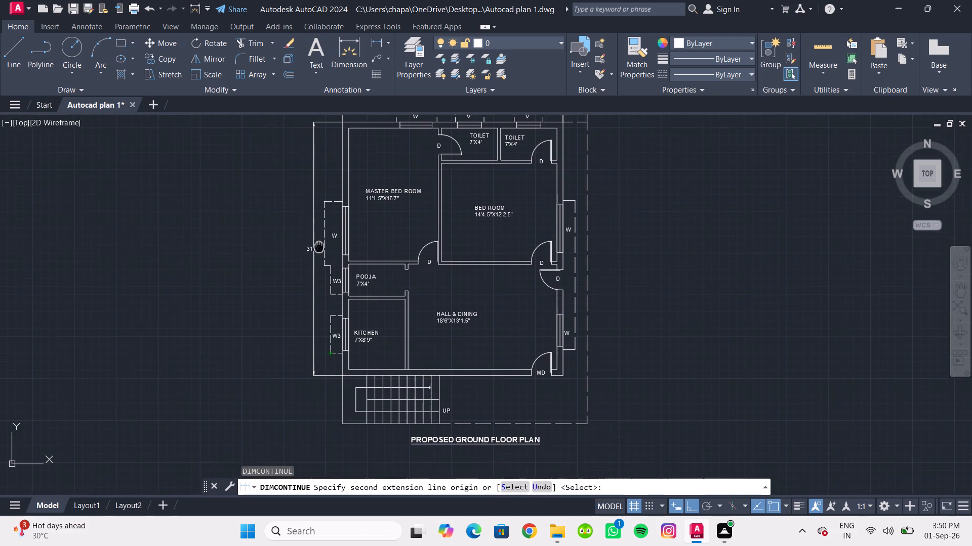
middle_click_drag(319, 235, 316, 187)
scroll(306, 265, "up", 2)
middle_click_drag(320, 363, 293, 197)
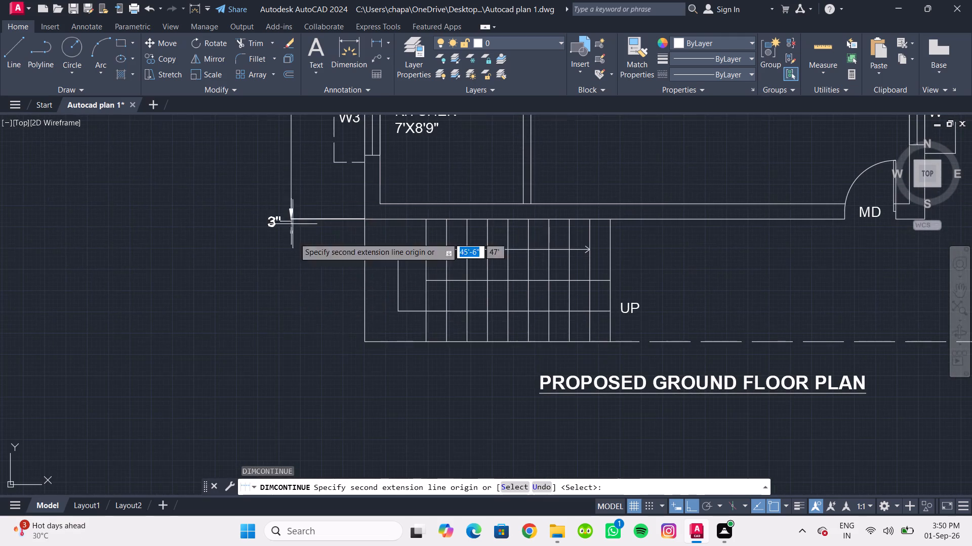
left_click(361, 344)
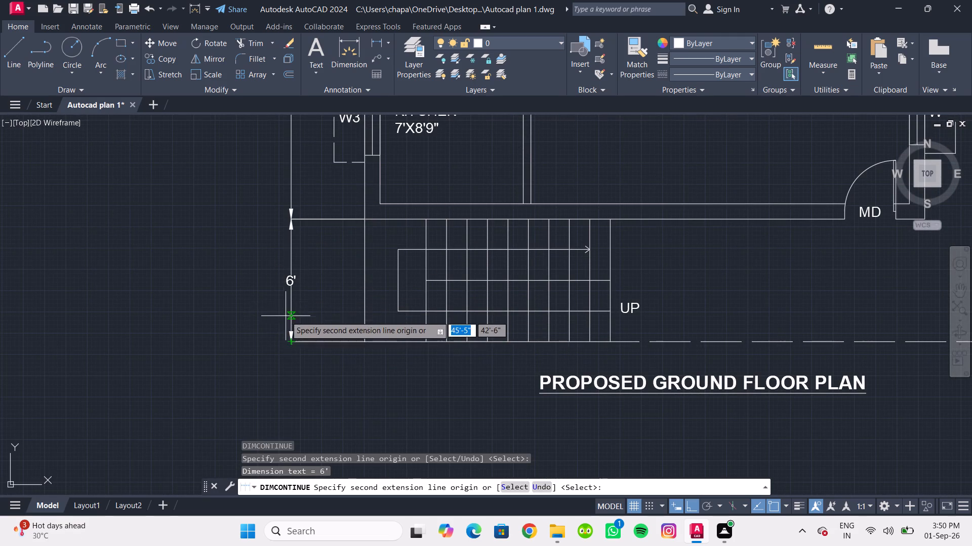
scroll(286, 316, "down", 1)
key("Escape")
key("Escape")
Stretch the north wall's overall width dimension line slightly farther north, away from the dashed window outlines.
scroll(320, 333, "down", 2)
middle_click_drag(320, 333, 318, 354)
scroll(398, 256, "up", 1)
middle_click_drag(401, 260, 367, 327)
scroll(338, 130, "up", 2)
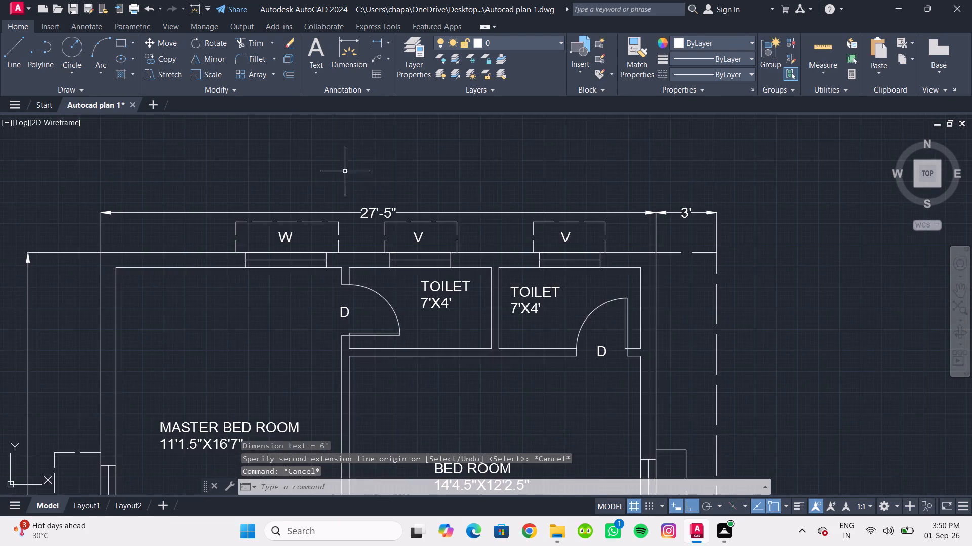
middle_click_drag(345, 172, 335, 200)
left_click(349, 241)
left_click(366, 240)
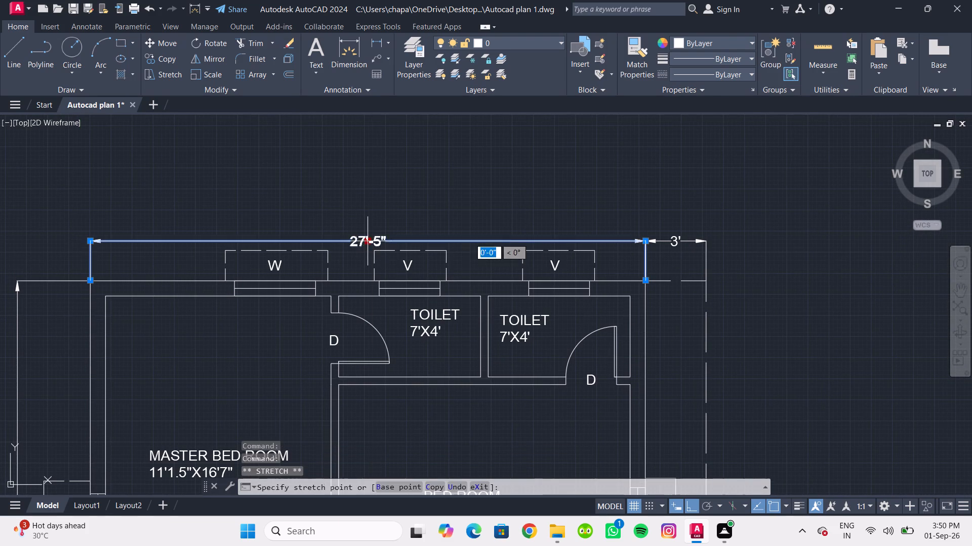
left_click(373, 227)
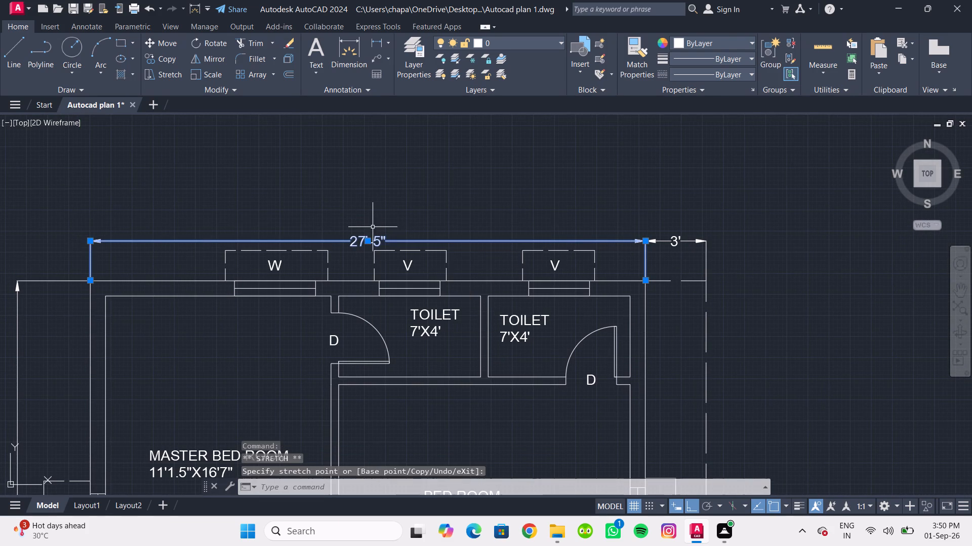
left_click(367, 240)
scroll(368, 237, "up", 8)
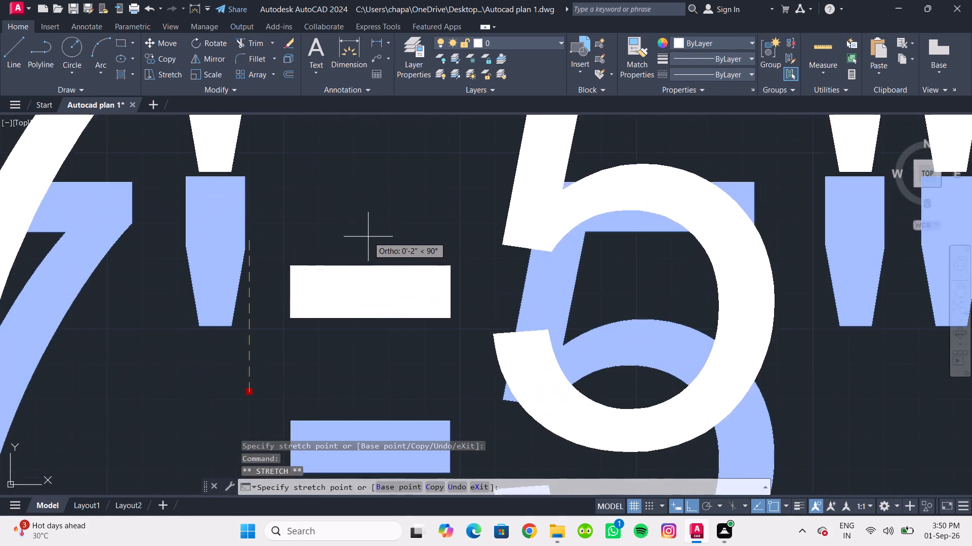
left_click(370, 200)
scroll(380, 236, "down", 10)
middle_click_drag(499, 278, 398, 246)
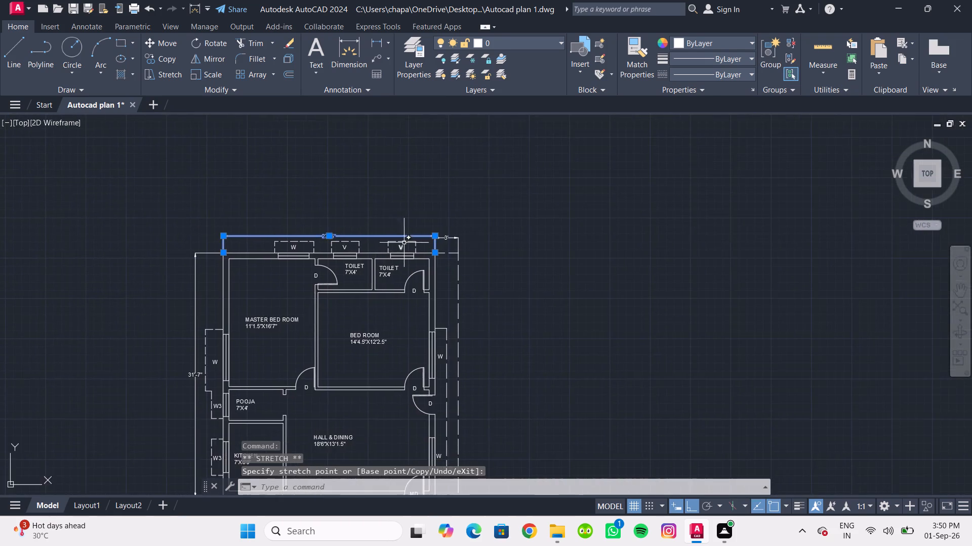
scroll(454, 243, "up", 4)
key("Escape")
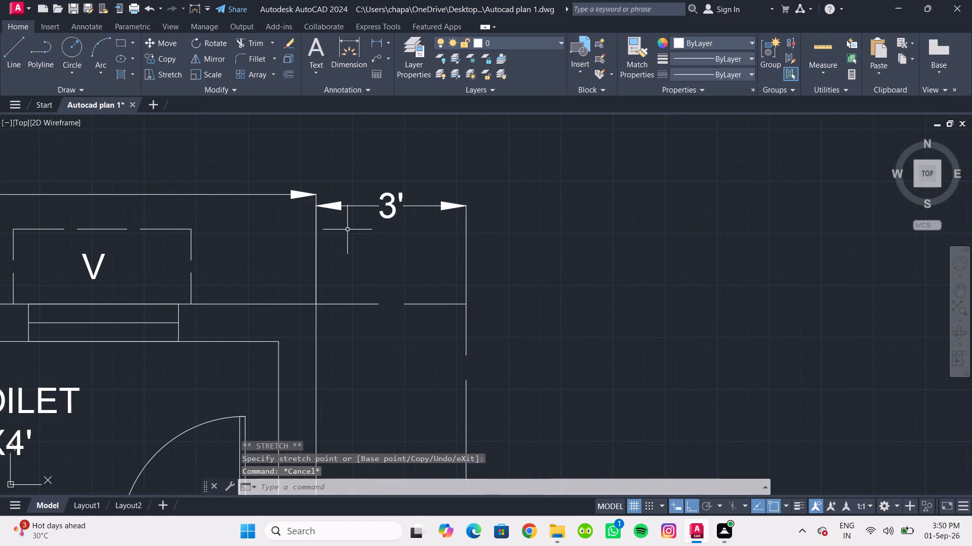
Stretch the 3' dimension at the northeast corner north so its line aligns with the overall width dimension.
scroll(347, 230, "up", 3)
middle_click_drag(350, 225, 439, 320)
left_click_drag(426, 314, 415, 305)
left_click(373, 180)
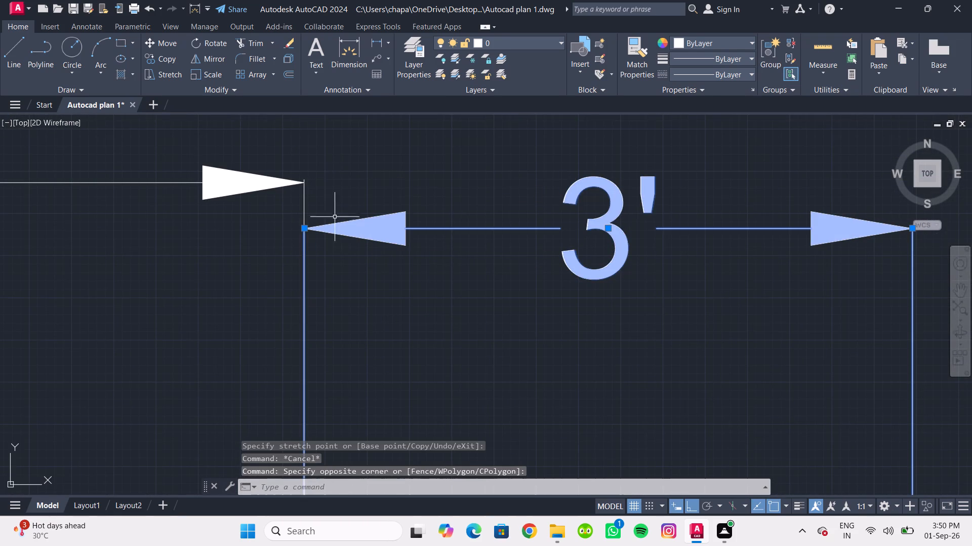
left_click(307, 227)
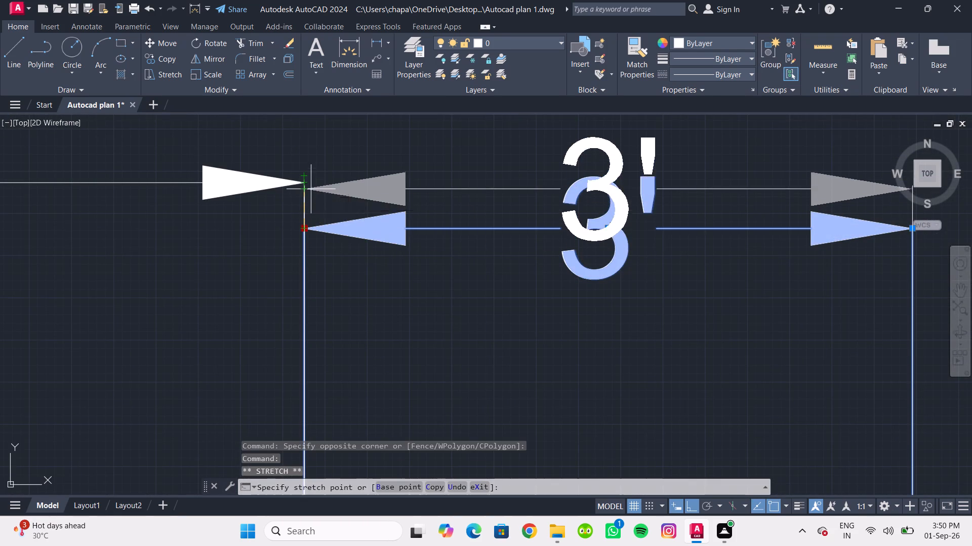
left_click(306, 186)
key("Escape")
Review the whole ground floor plan with its north and west outer dimensions.
scroll(391, 251, "down", 7)
middle_click_drag(421, 263, 422, 263)
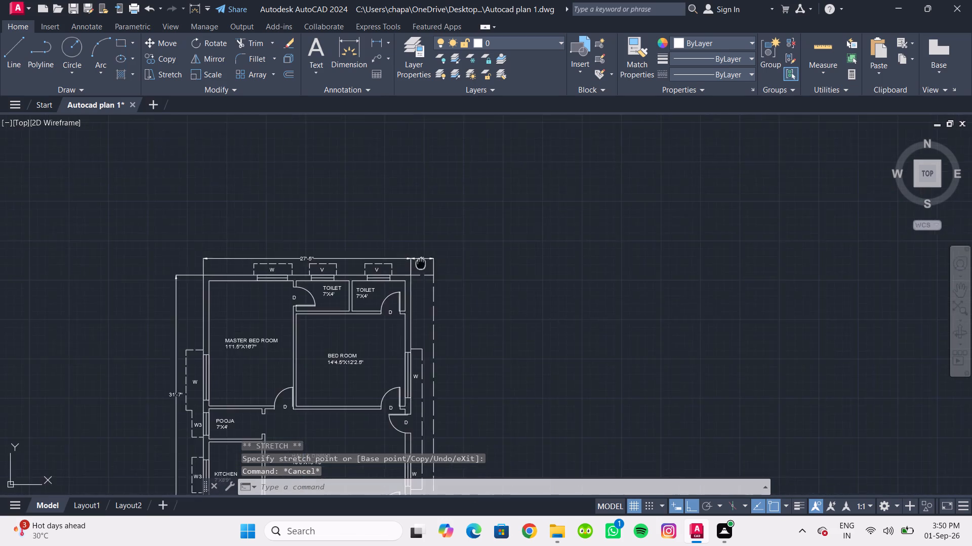
middle_click_drag(422, 263, 485, 212)
scroll(485, 218, "up", 1)
middle_click_drag(485, 218, 530, 178)
scroll(485, 218, "up", 1)
scroll(517, 205, "down", 2)
middle_click_drag(518, 229, 515, 178)
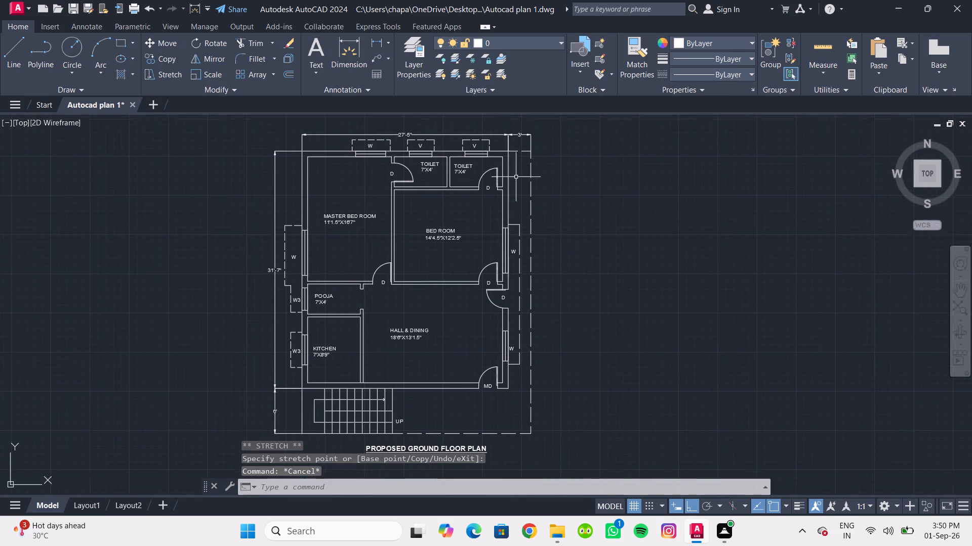
key("Escape")
middle_click_drag(534, 265, 559, 265)
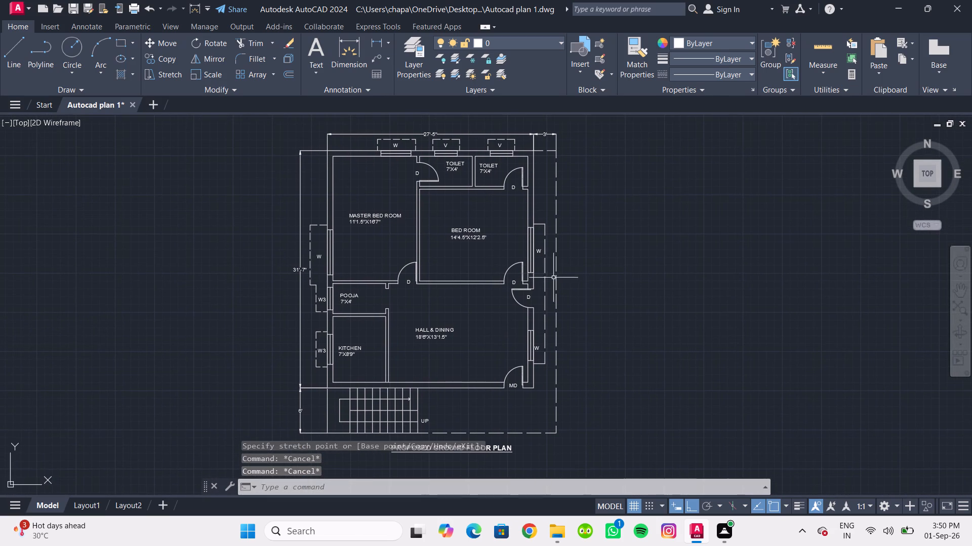
scroll(358, 201, "up", 1)
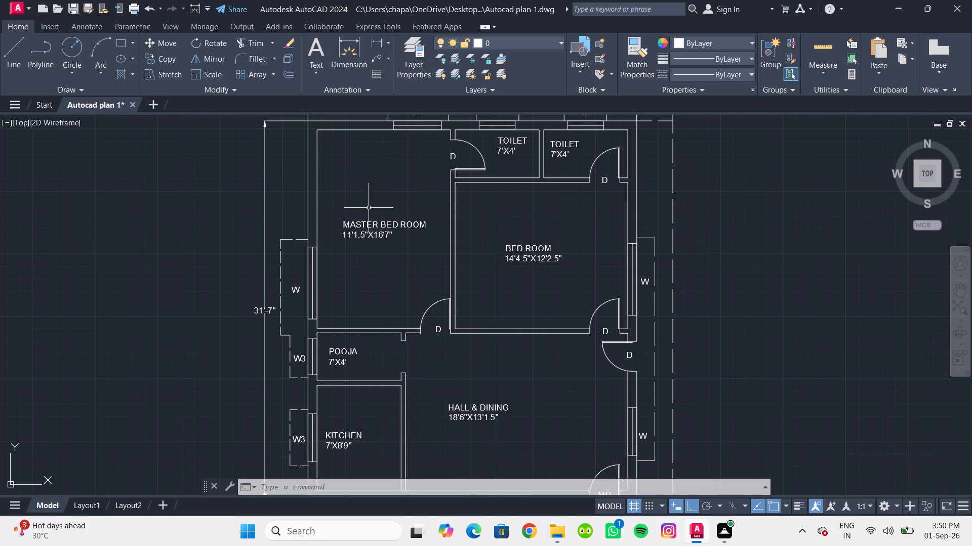
Move the PROPOSED GROUND FLOOR PLAN title about 1'-0" straight west, keeping it below the staircase and the dashed south boundary.
scroll(416, 255, "down", 1)
middle_click_drag(412, 253, 358, 227)
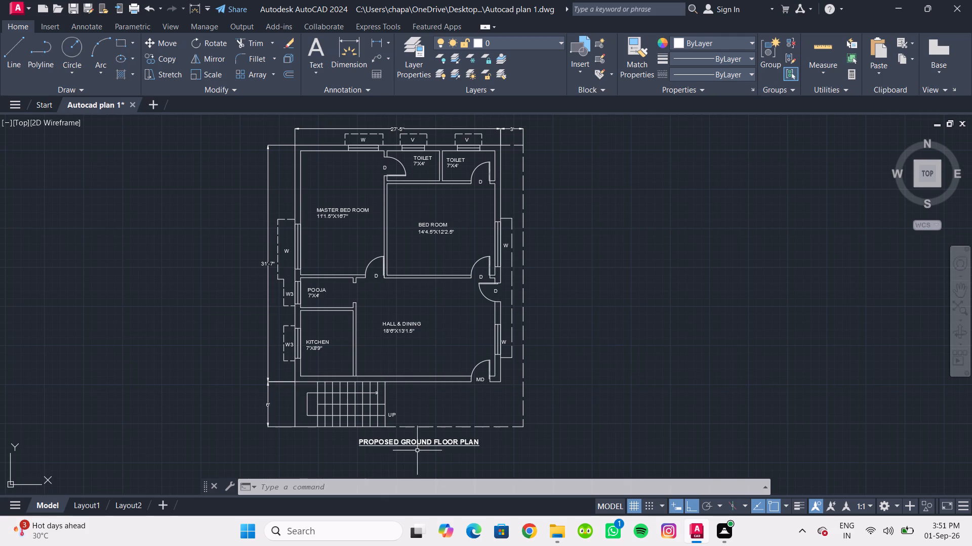
scroll(417, 451, "up", 2)
middle_click_drag(424, 460, 551, 417)
left_click(541, 411)
left_click(508, 388)
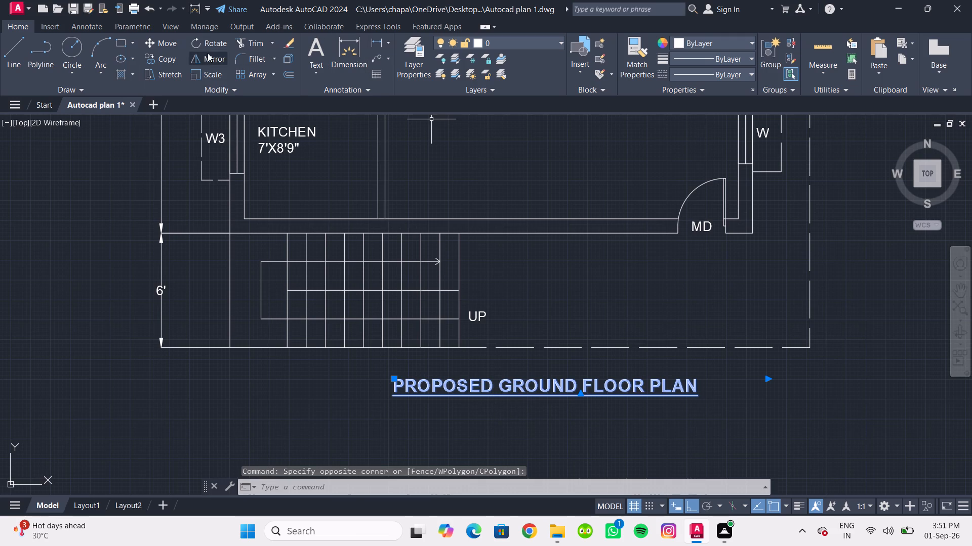
left_click(178, 44)
scroll(343, 347, "up", 1)
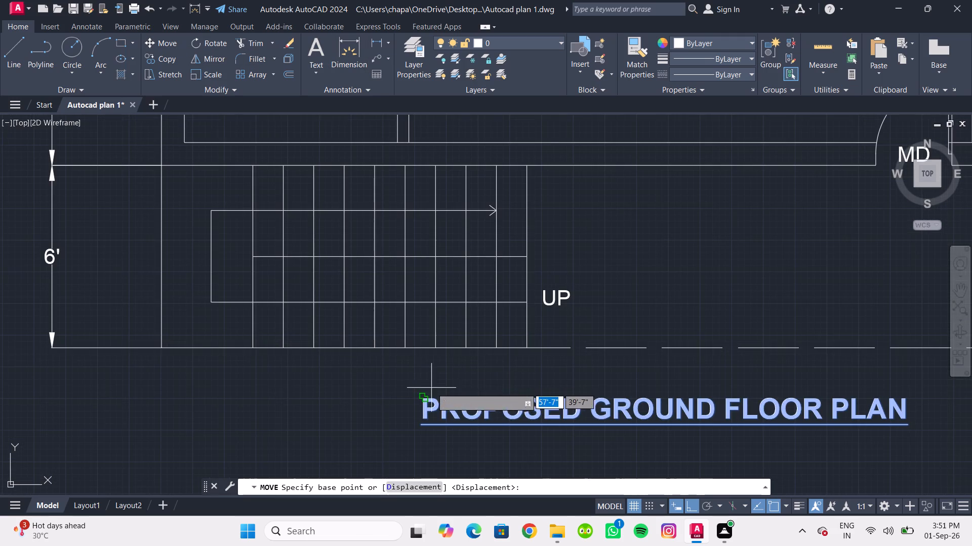
left_click(425, 396)
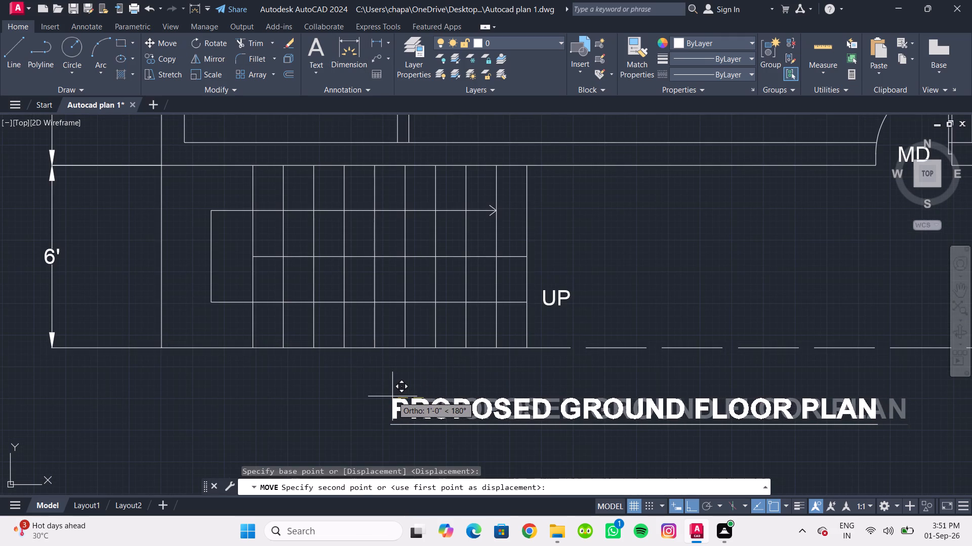
left_click(392, 396)
scroll(391, 396, "down", 2)
scroll(618, 427, "down", 1)
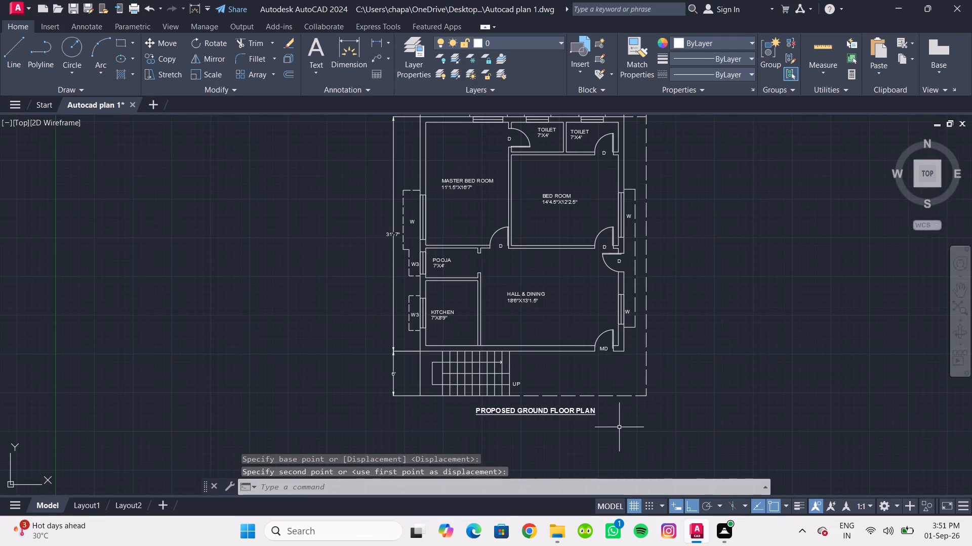
middle_click_drag(621, 427, 604, 456)
middle_click_drag(688, 400, 679, 396)
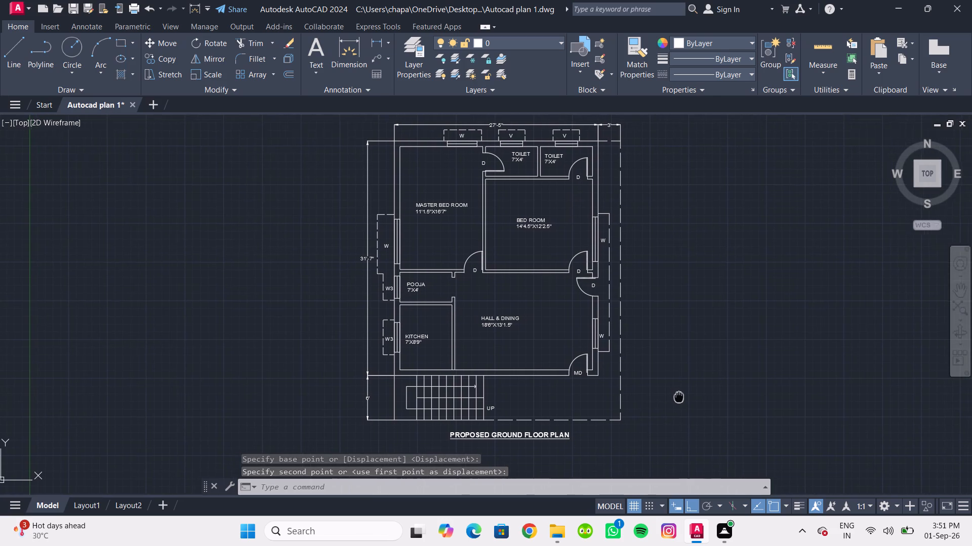
middle_click_drag(679, 396, 673, 404)
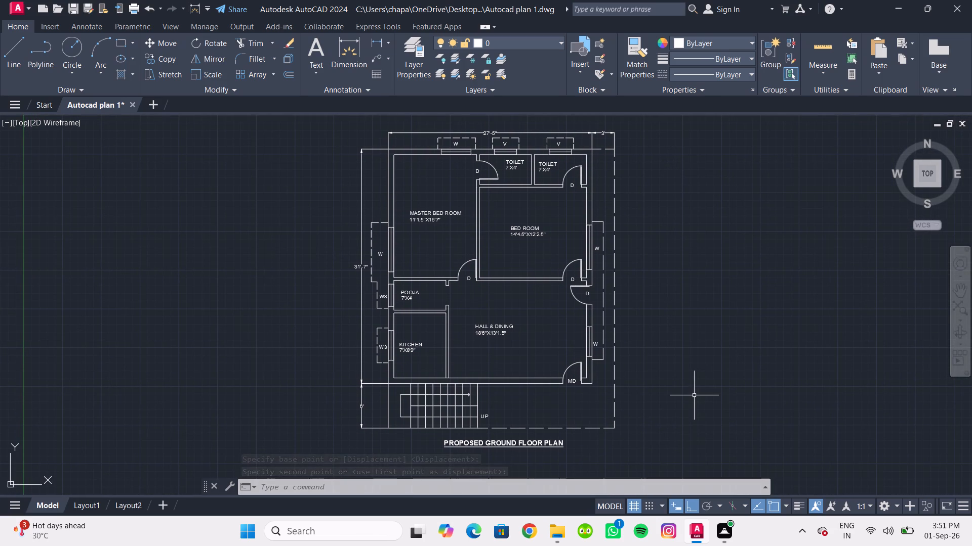
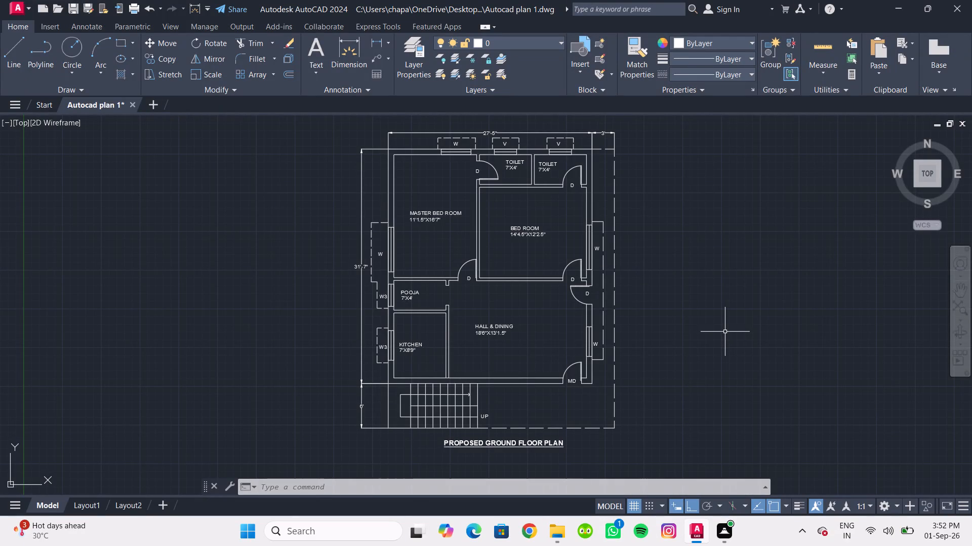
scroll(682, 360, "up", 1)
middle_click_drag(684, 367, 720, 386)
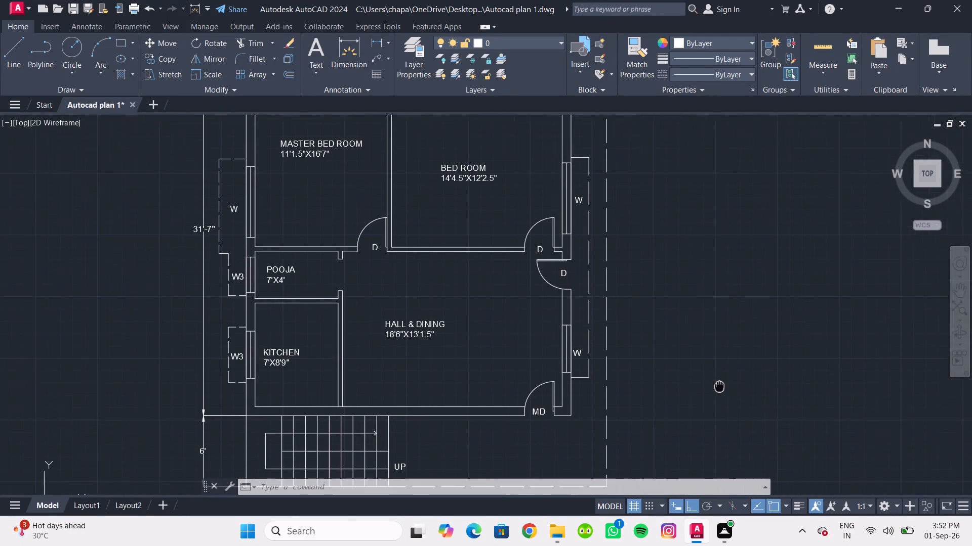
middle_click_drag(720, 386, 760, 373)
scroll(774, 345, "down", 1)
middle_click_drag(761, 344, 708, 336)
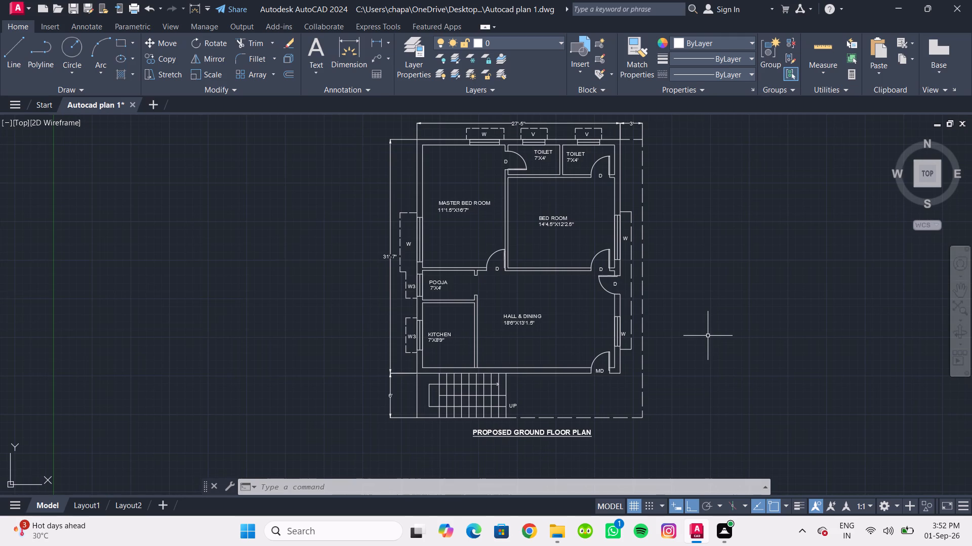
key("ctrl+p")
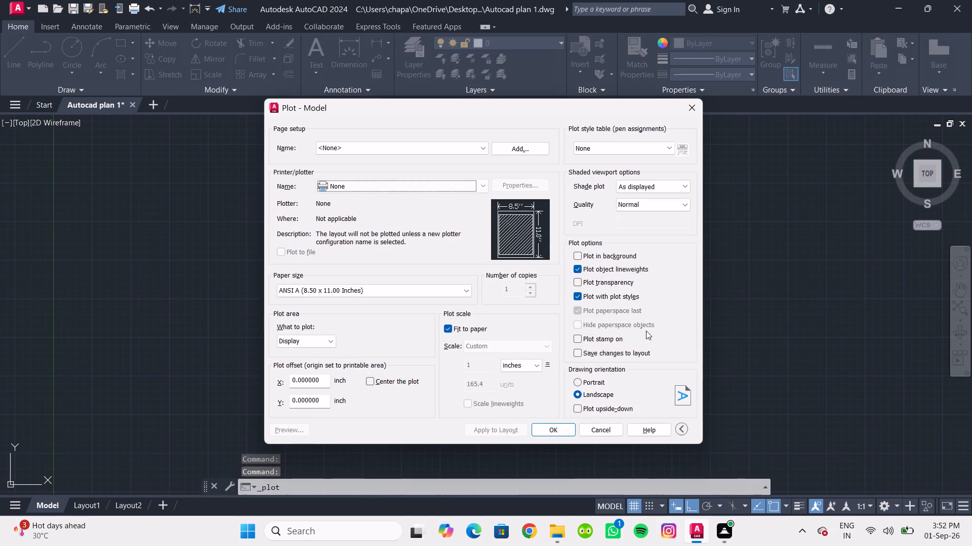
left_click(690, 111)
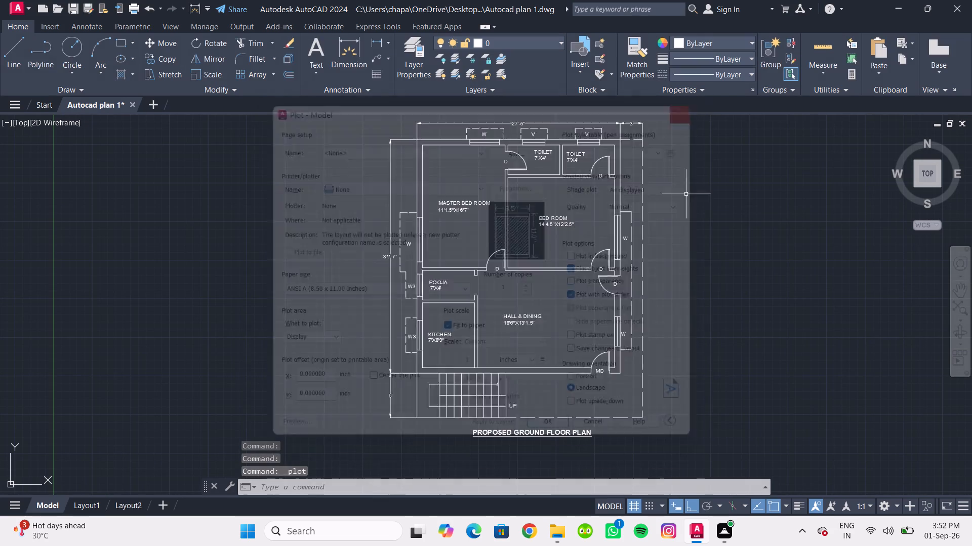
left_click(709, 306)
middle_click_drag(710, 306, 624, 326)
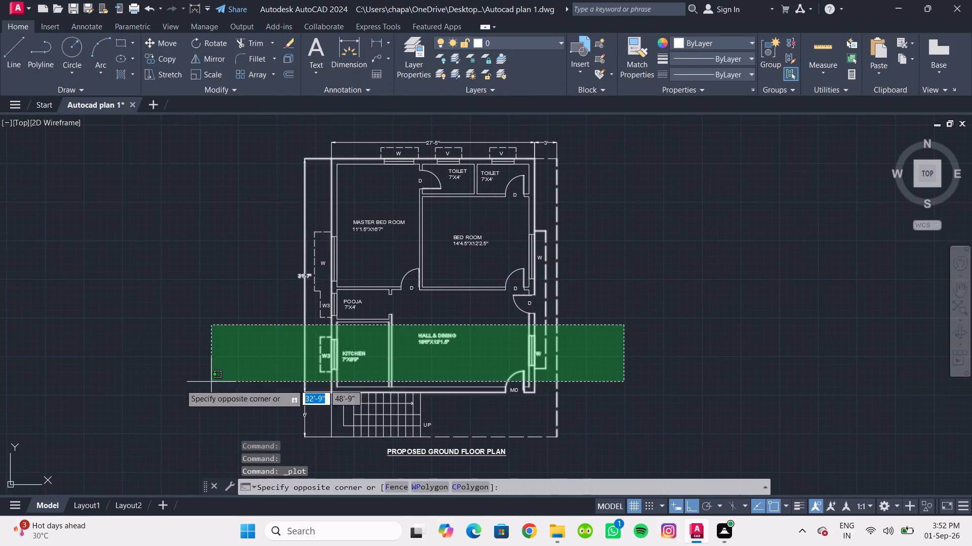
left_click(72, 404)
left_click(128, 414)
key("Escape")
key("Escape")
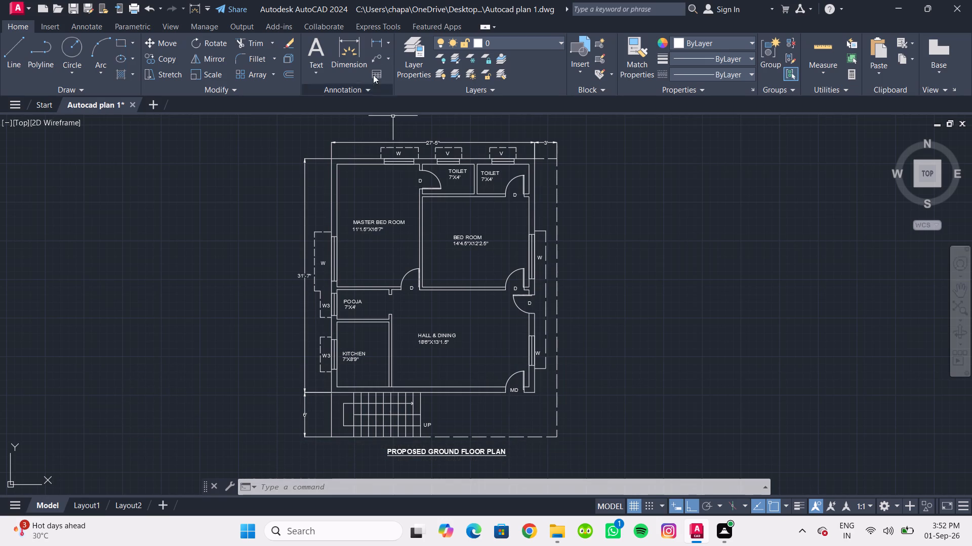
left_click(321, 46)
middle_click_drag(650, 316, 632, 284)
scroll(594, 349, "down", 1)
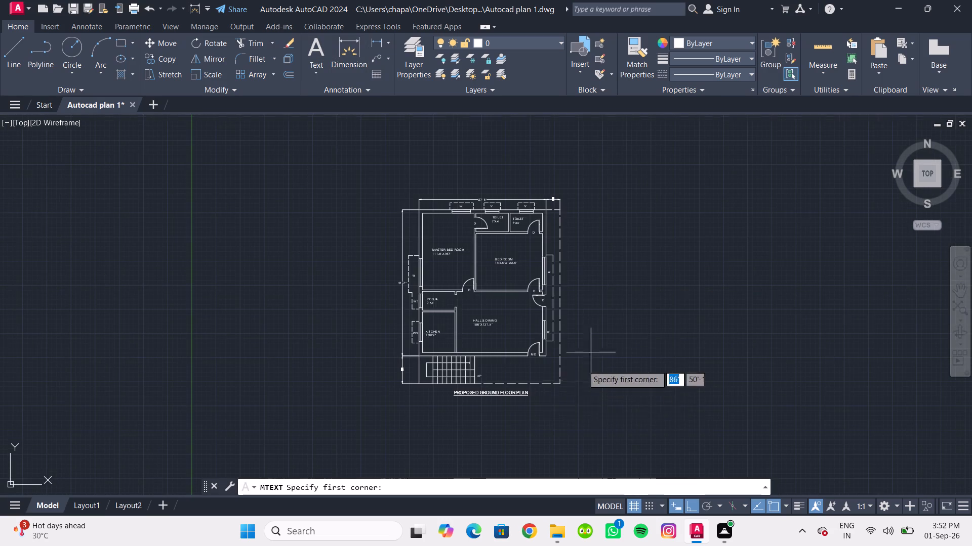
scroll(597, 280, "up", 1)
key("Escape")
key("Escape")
Place a multiline text box in the empty space east of the plan and write the first line EAST FACING BUILDING.
middle_click_drag(559, 355, 569, 229)
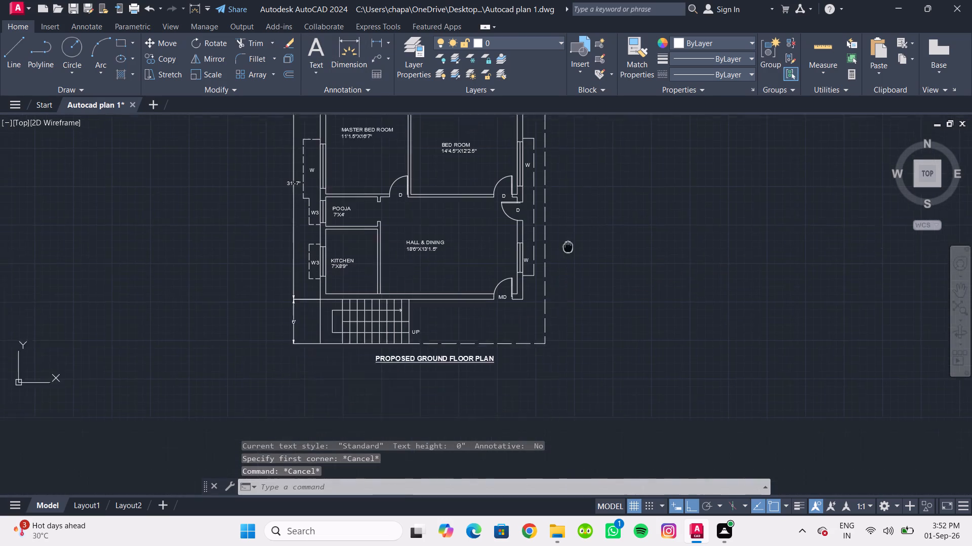
middle_click_drag(569, 229, 570, 224)
middle_click_drag(611, 278, 546, 390)
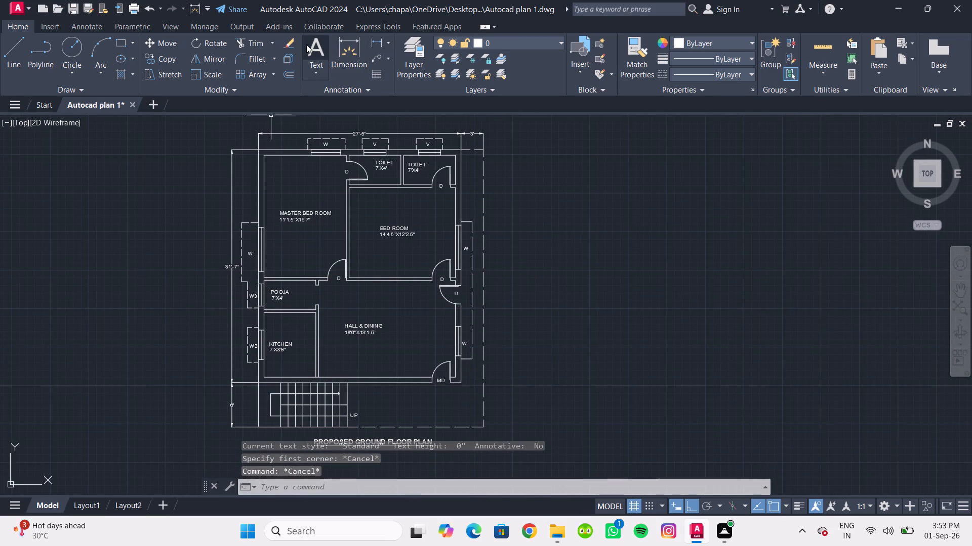
left_click(308, 45)
left_click(508, 226)
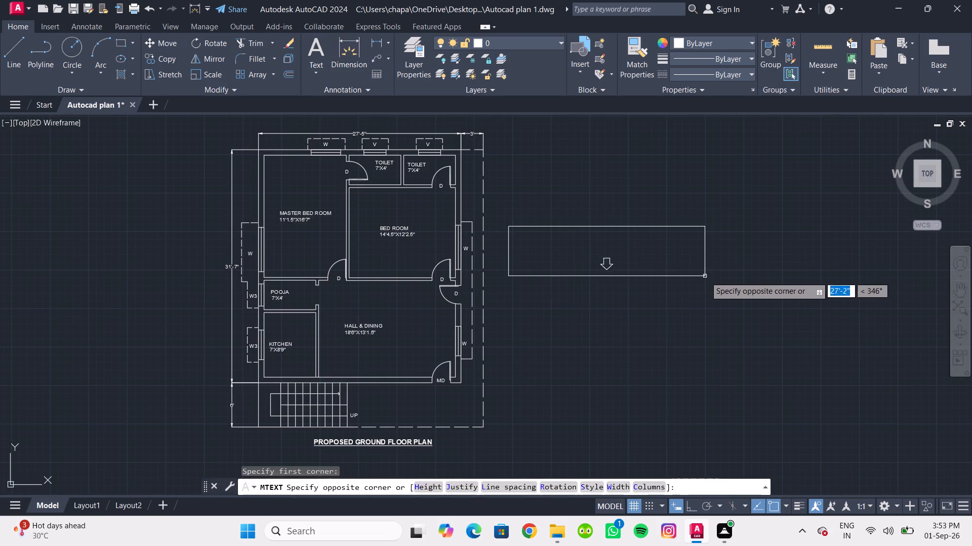
left_click(743, 293)
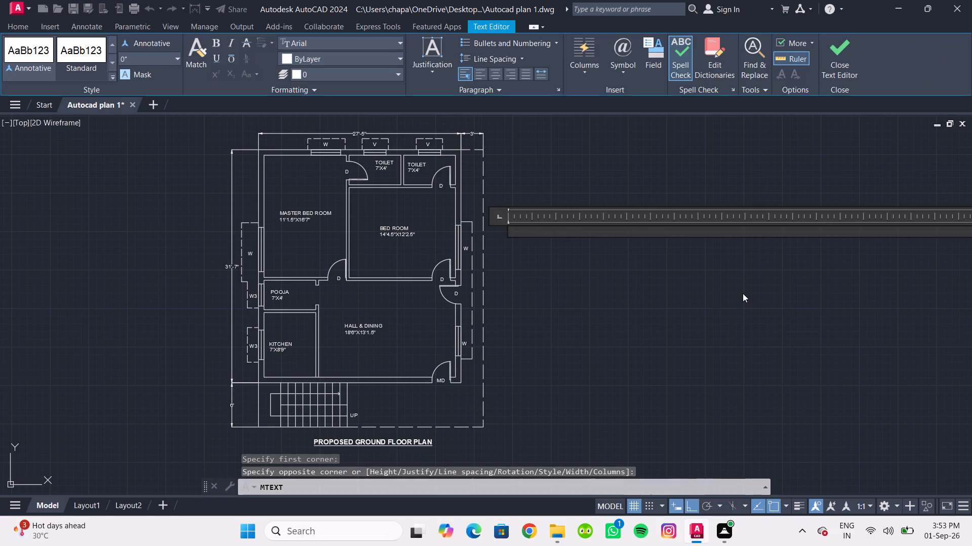
type("EAST FACIG")
key("BackSpace")
type("NG")
key("space")
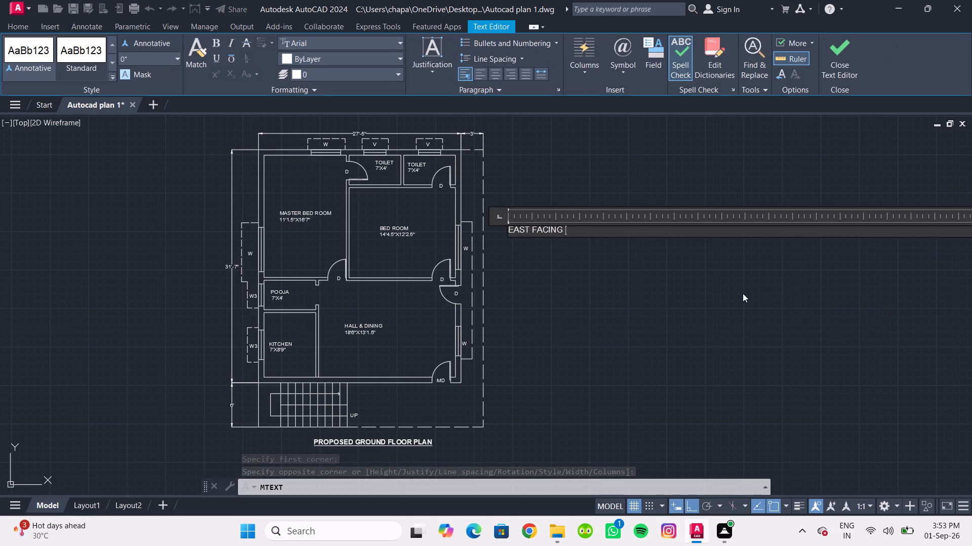
key("Return")
type("BIL")
key("BackSpace")
key("BackSpace")
type("UILDING")
key("BackSpace")
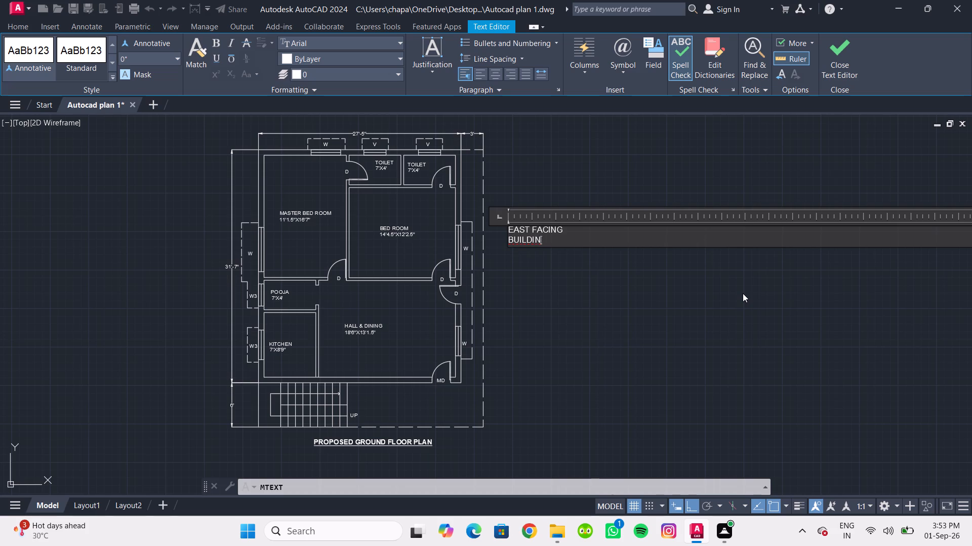
key("BackSpace")
key("BackSpace")
key("BackSpace")
key("BackSpace")
key("BackSpace")
key("BackSpace")
key("BackSpace")
key("BackSpace")
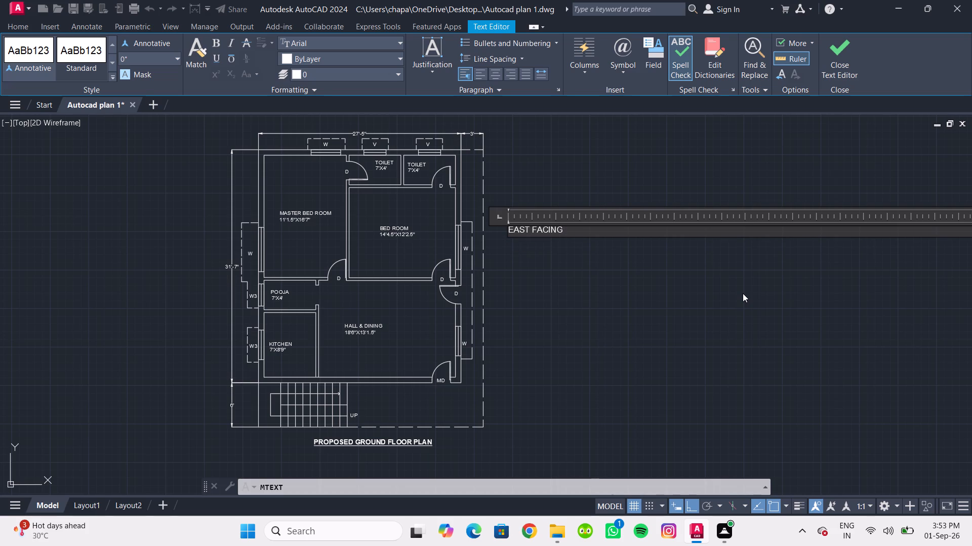
type("BUILDING")
Add a second line reading BUILT UP AREA=1133 SFT to the note and finish the text.
key("Return")
type("BUILDUO")
key("space")
key("BackSpace")
key("BackSpace")
type("P AREA")
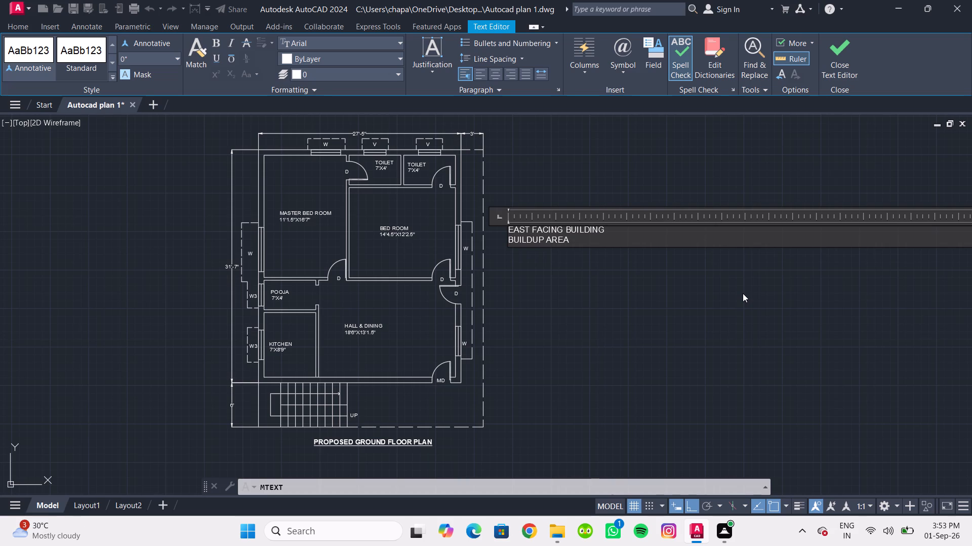
left_click(530, 238)
key("Right")
key("BackSpace")
type("T")
key("space")
left_click(586, 239)
key("equal")
type("1133")
key("space")
type("SFT")
left_click_drag(615, 238, 492, 219)
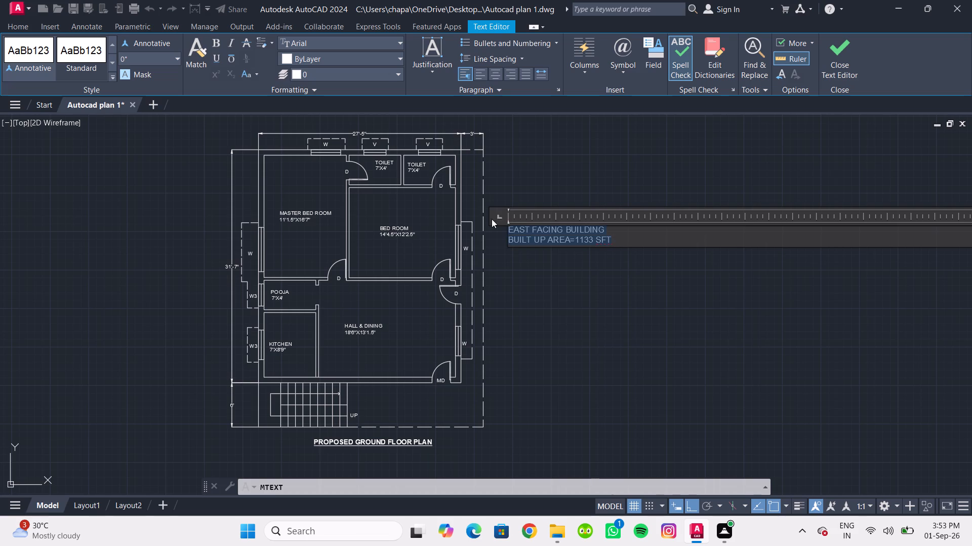
left_click(150, 54)
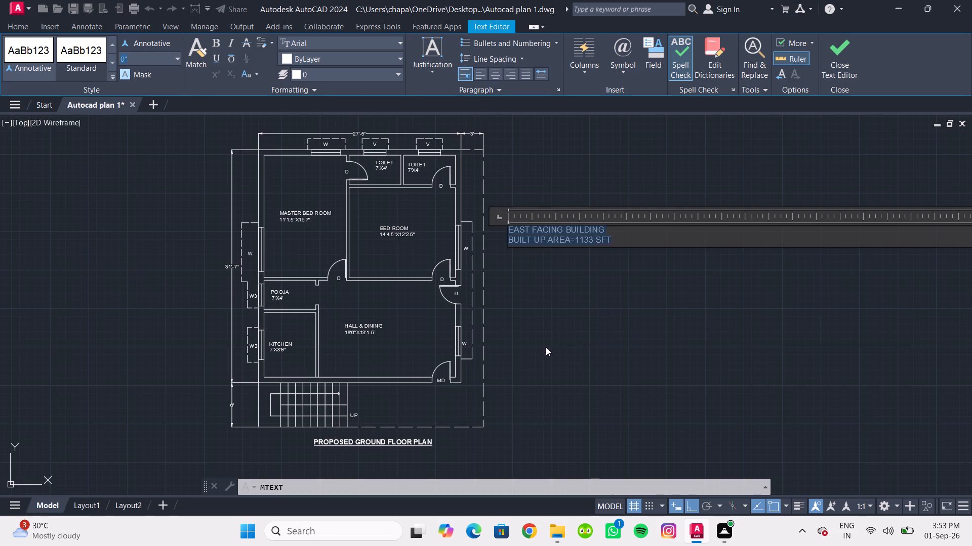
left_click(548, 343)
Match the properties of the PROPOSED GROUND FLOOR PLAN title onto the new note east of the plan.
middle_click_drag(483, 353, 495, 312)
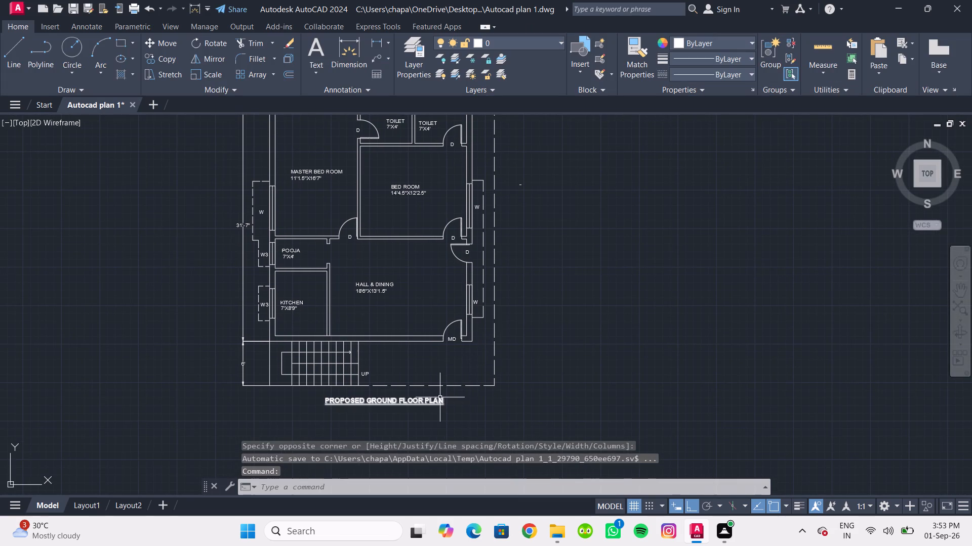
left_click(439, 398)
left_click(637, 70)
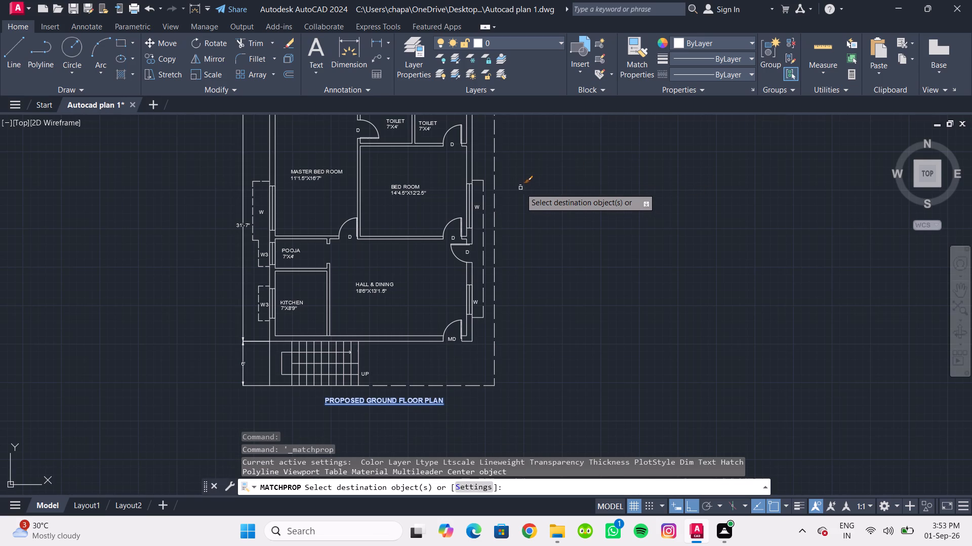
left_click(520, 186)
scroll(579, 212, "up", 1)
middle_click_drag(579, 212, 577, 252)
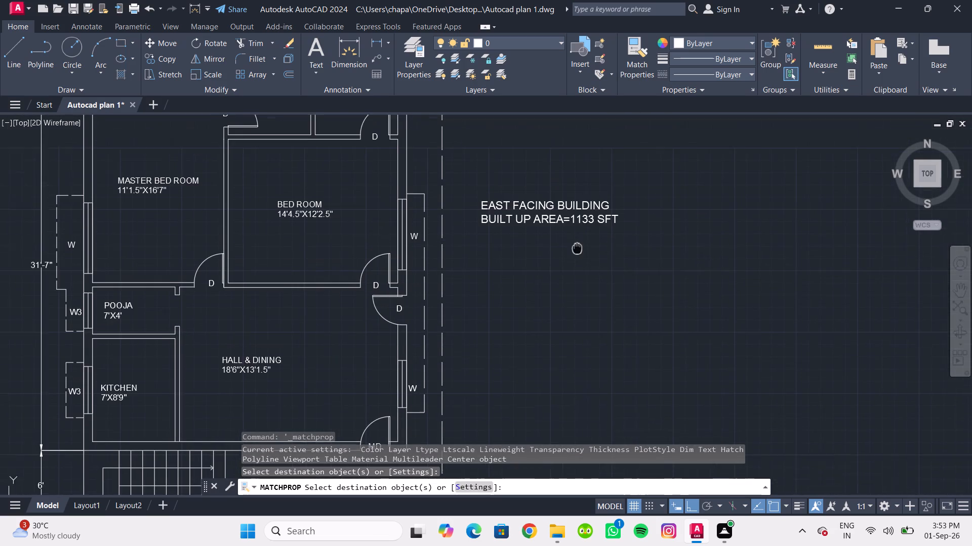
middle_click_drag(577, 252, 579, 260)
key("Escape")
Make both lines of the EAST FACING BUILDING note bold.
scroll(637, 249, "up", 2)
scroll(637, 249, "down", 2)
middle_click_drag(637, 249, 649, 257)
scroll(644, 260, "down", 2)
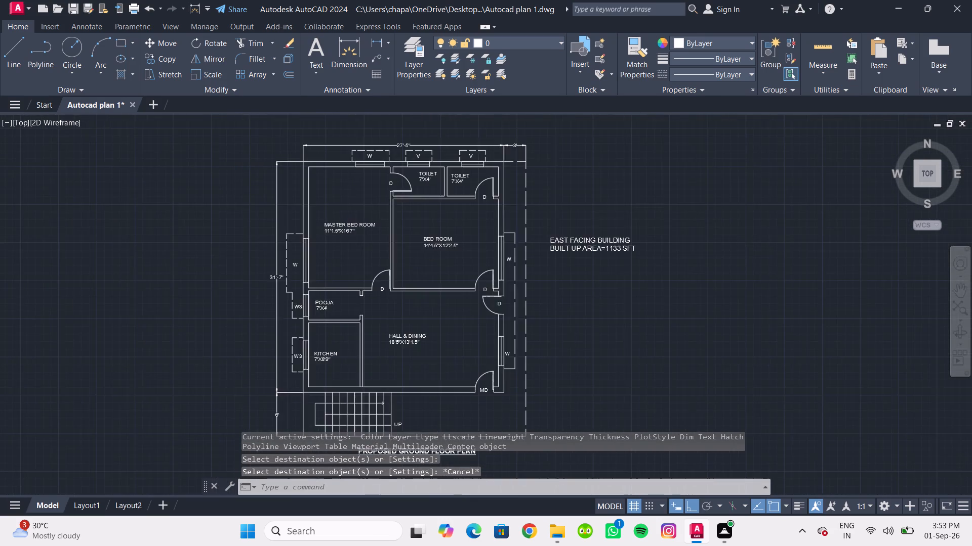
middle_click(644, 261)
scroll(647, 264, "up", 1)
left_click(653, 269)
left_click(576, 206)
key("Escape")
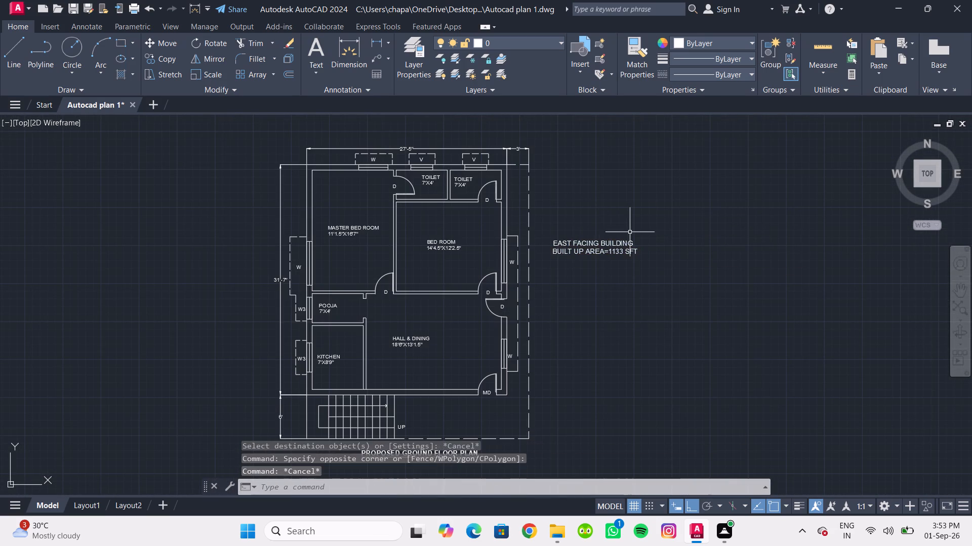
double_click(623, 241)
left_click_drag(646, 255, 529, 235)
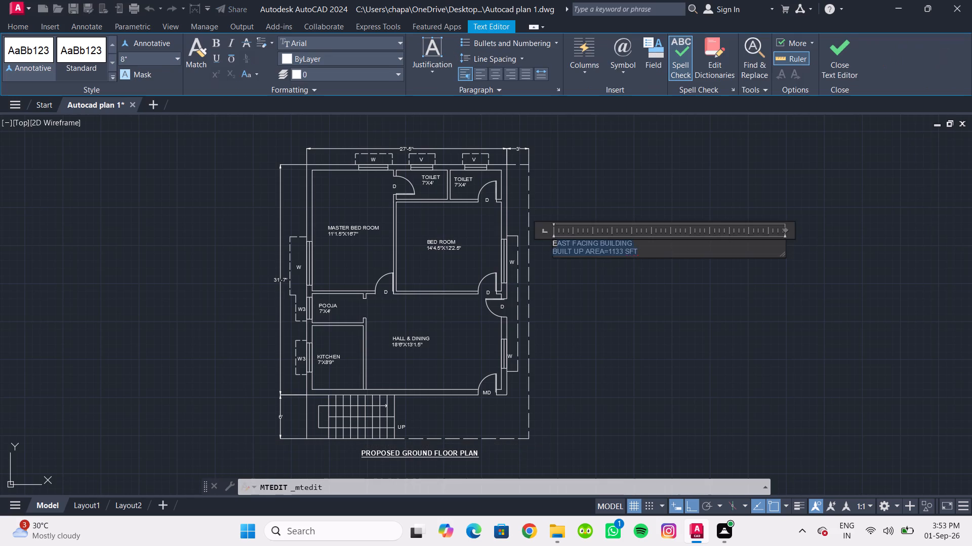
left_click_drag(529, 235, 507, 234)
left_click(222, 39)
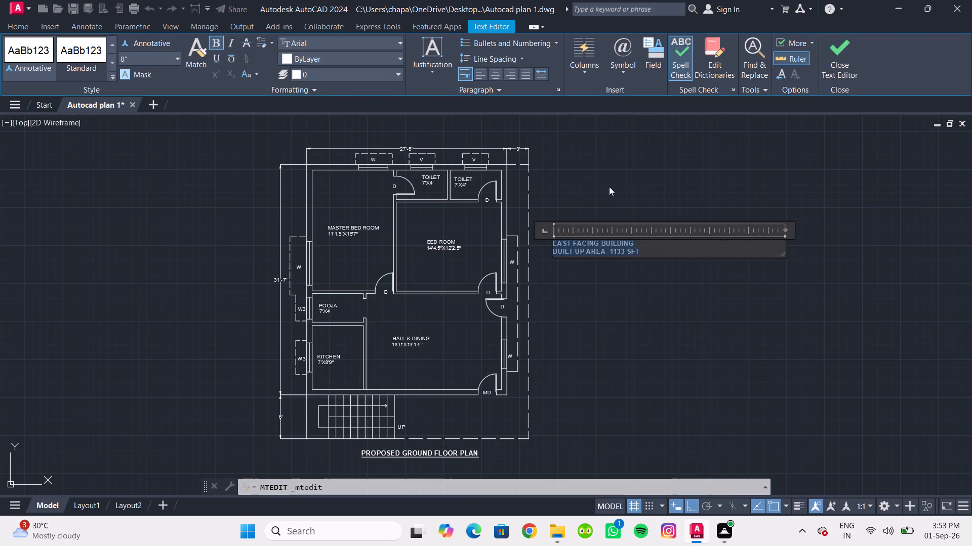
left_click(609, 176)
key("Escape")
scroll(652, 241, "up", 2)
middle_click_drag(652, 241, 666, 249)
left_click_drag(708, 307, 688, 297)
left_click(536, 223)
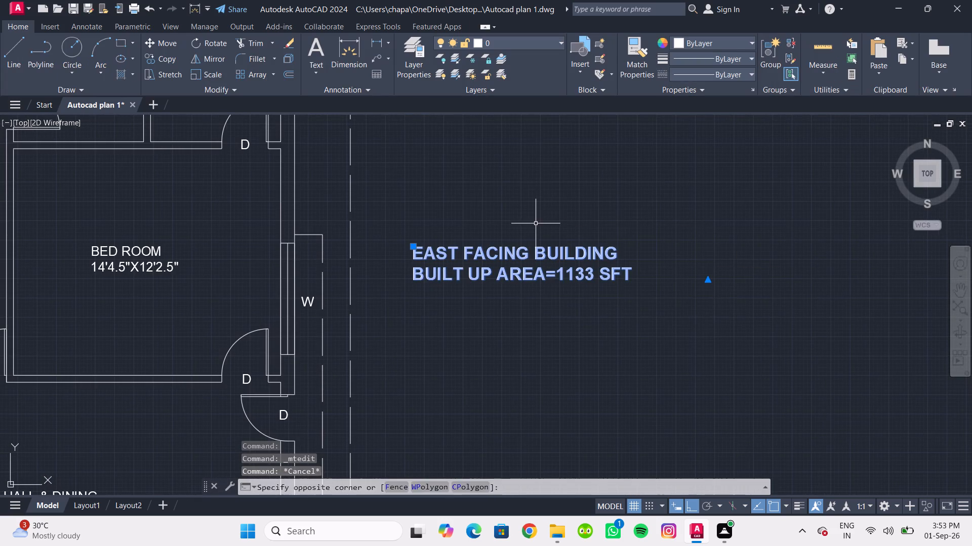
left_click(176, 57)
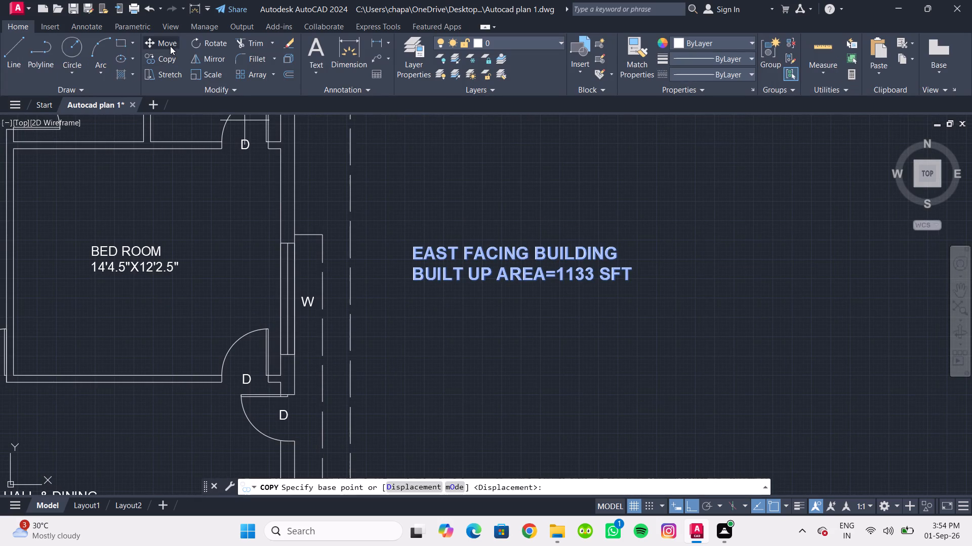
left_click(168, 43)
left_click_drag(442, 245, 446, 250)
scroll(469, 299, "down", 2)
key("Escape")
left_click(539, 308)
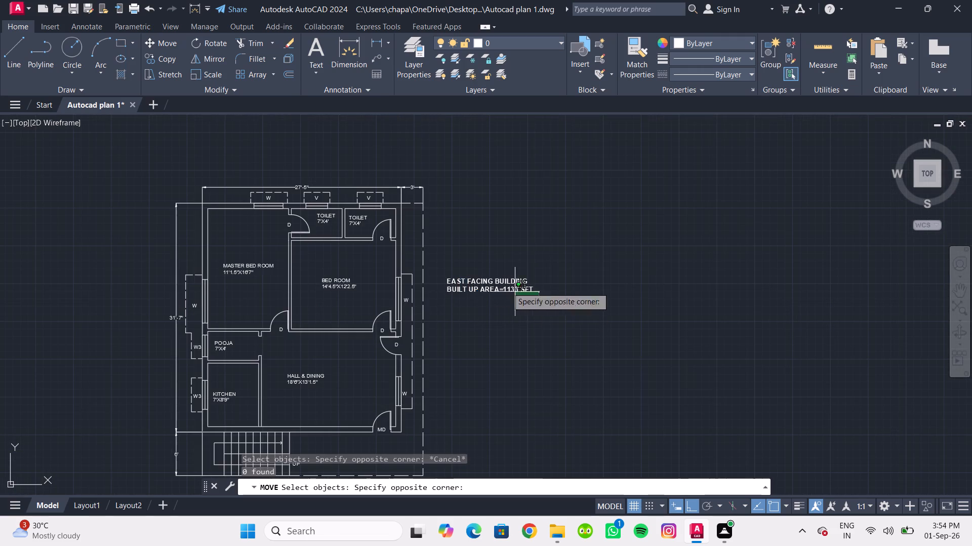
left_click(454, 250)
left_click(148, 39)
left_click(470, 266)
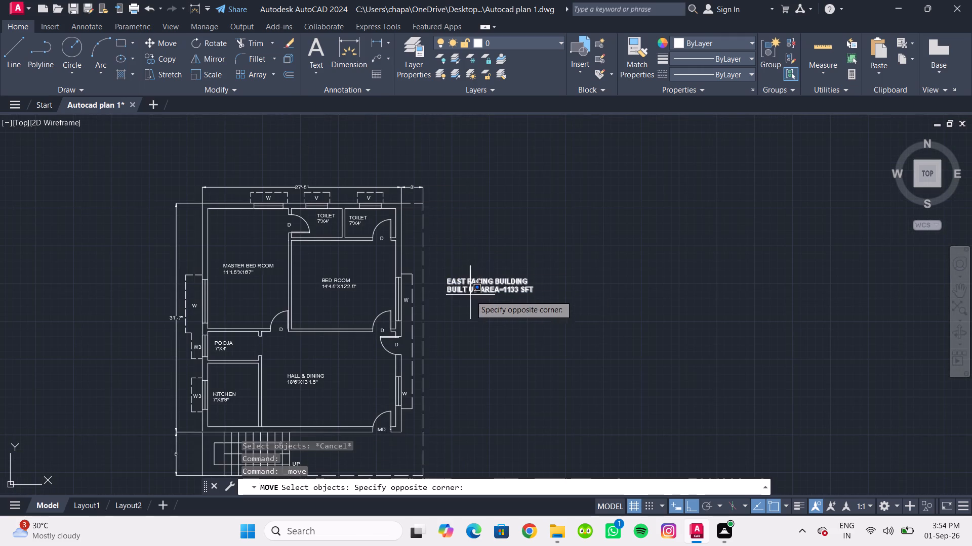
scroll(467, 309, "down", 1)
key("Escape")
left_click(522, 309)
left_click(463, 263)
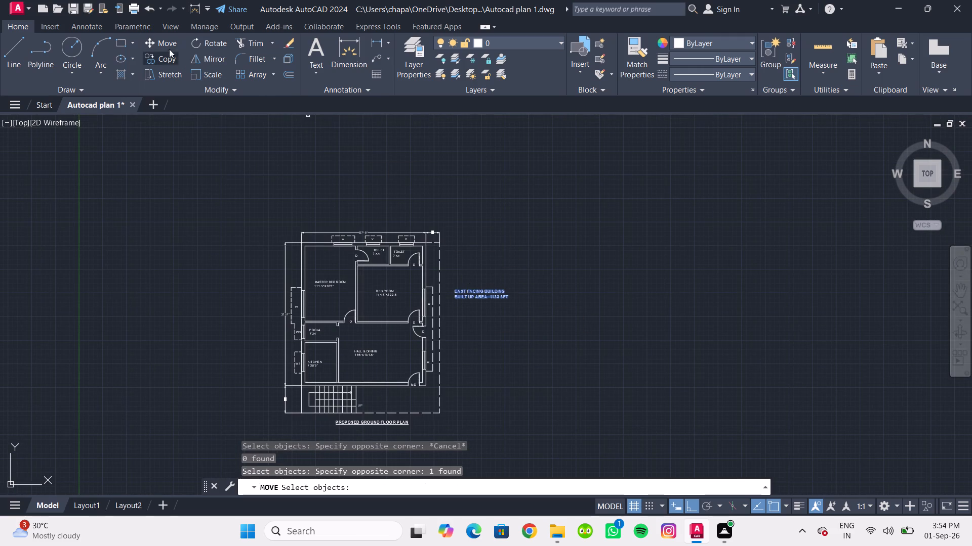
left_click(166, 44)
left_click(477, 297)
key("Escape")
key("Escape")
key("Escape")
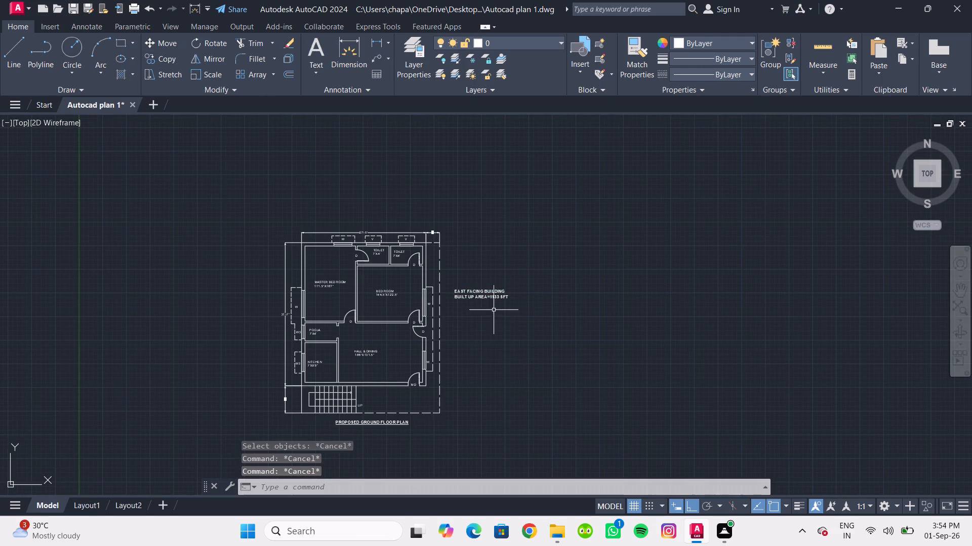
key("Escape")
Move the EAST FACING BUILDING note, with Ortho off, to just below the eastern end of the PROPOSED GROUND FLOOR PLAN title.
scroll(497, 297, "up", 3)
left_click_drag(563, 346, 535, 326)
left_click(429, 265)
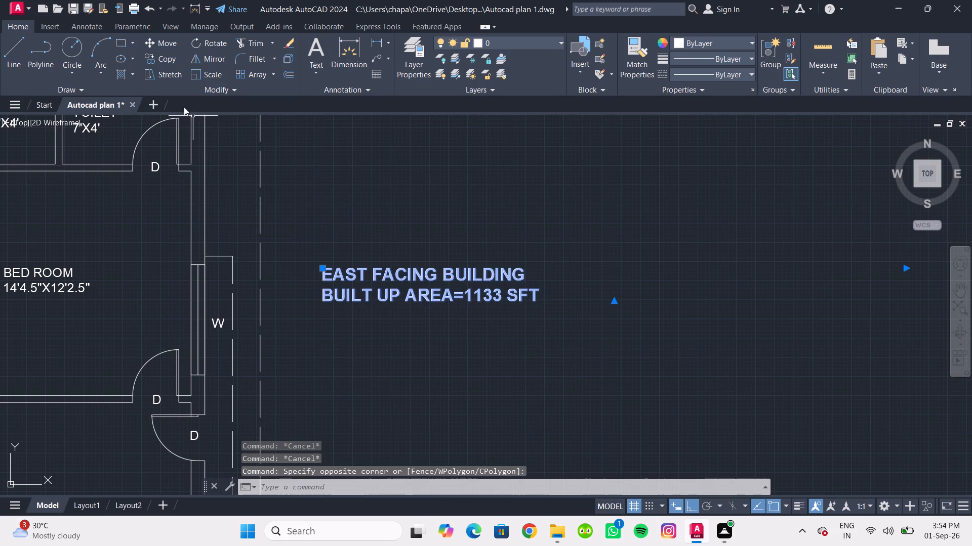
left_click(160, 45)
left_click(387, 288)
scroll(393, 324, "down", 2)
middle_click_drag(393, 324, 387, 322)
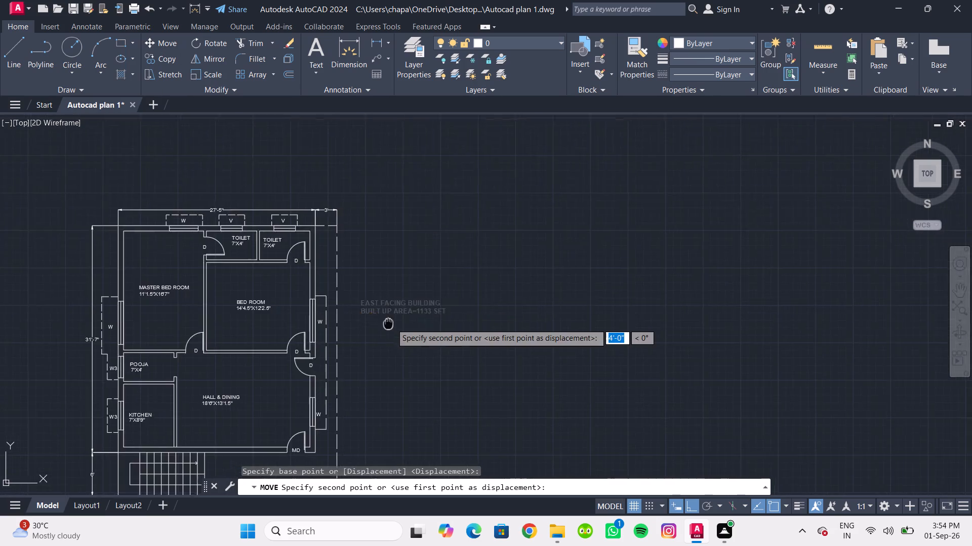
middle_click_drag(387, 322, 447, 127)
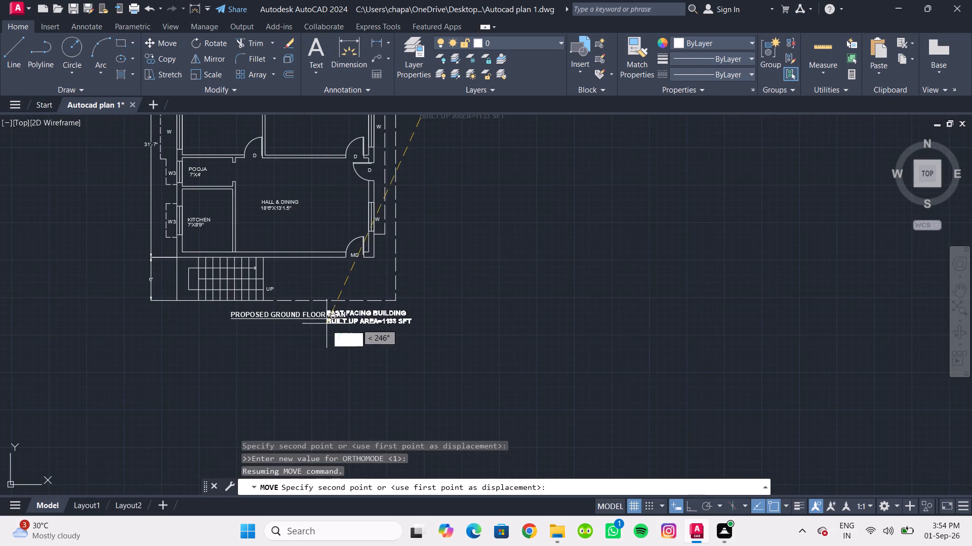
scroll(322, 345, "up", 2, "shift")
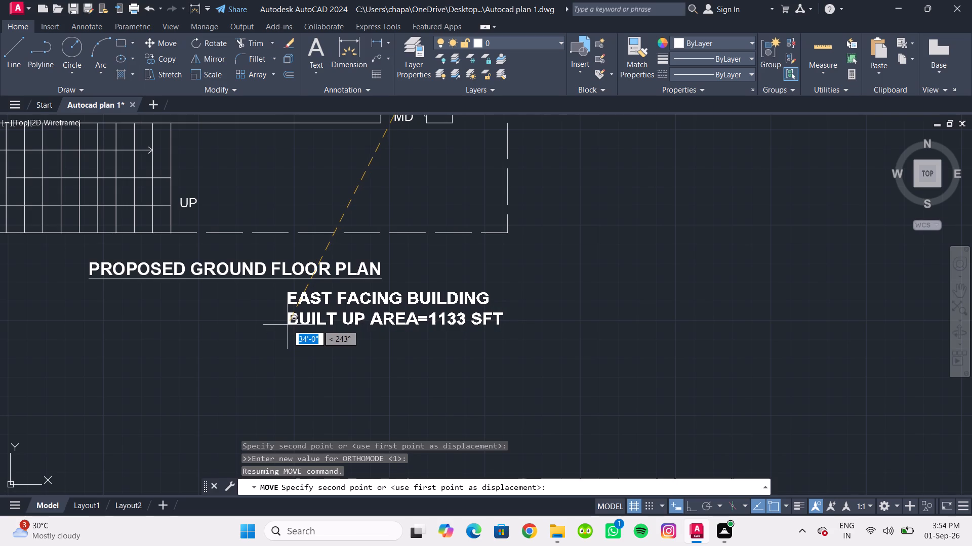
left_click(288, 325, "shift")
scroll(546, 339, "down", 3)
scroll(622, 333, "up", 1)
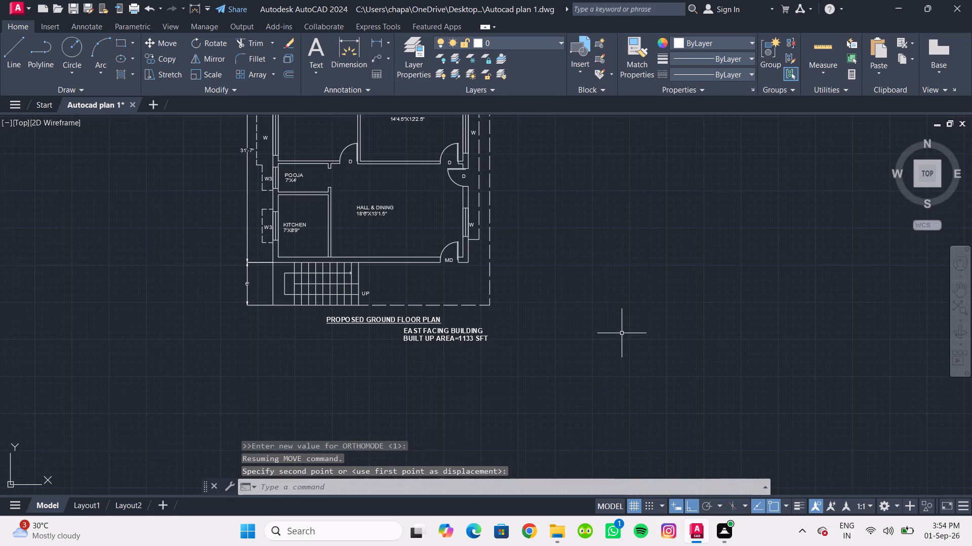
middle_click_drag(622, 333, 657, 355)
scroll(453, 366, "up", 1)
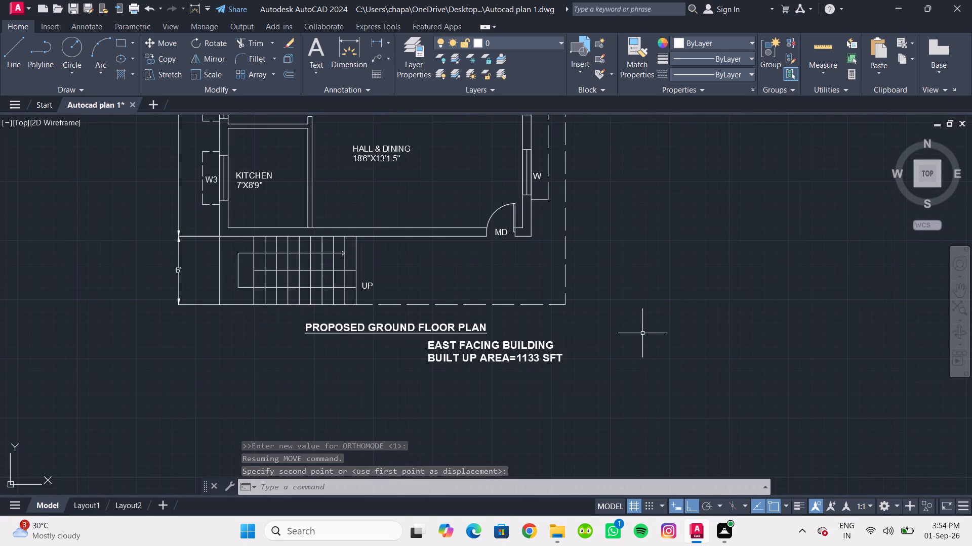
scroll(647, 336, "up", 1)
key("Escape")
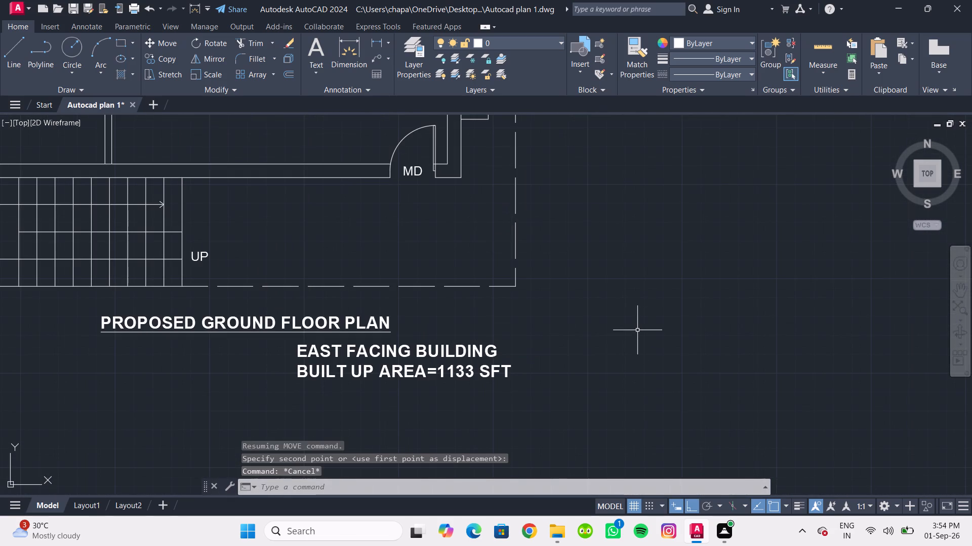
Save the drawing with the whole ground floor plan and its note in view.
scroll(636, 330, "down", 2)
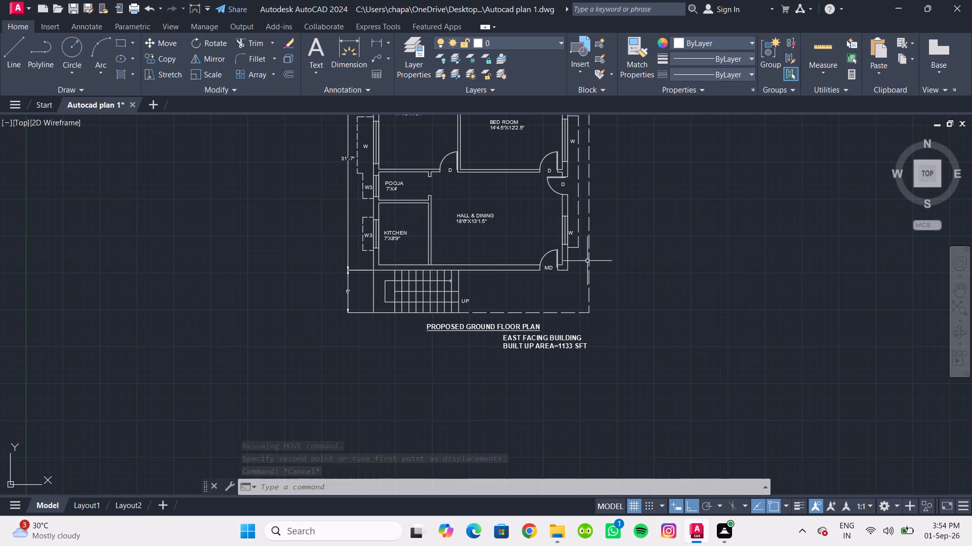
scroll(588, 300, "down", 1)
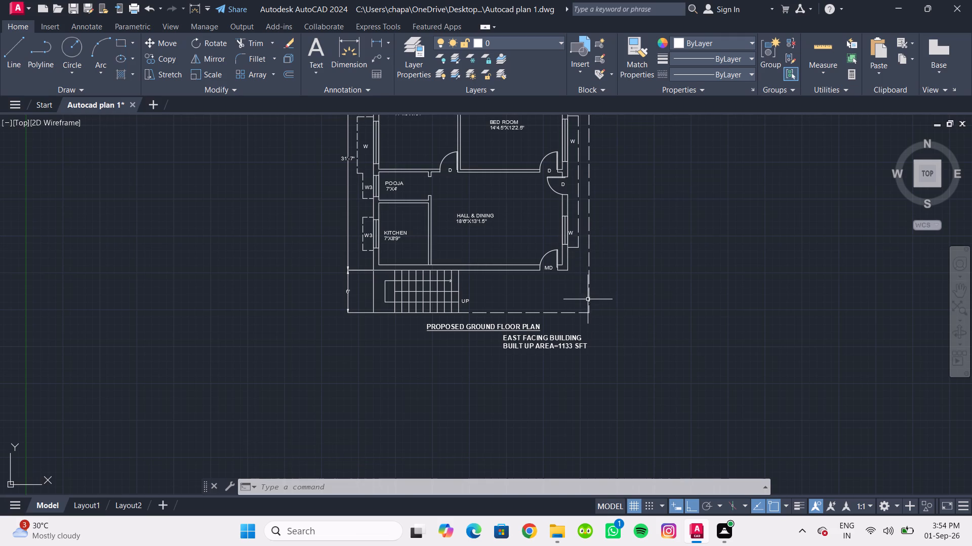
middle_click_drag(588, 301, 599, 389)
scroll(610, 407, "up", 1)
middle_click_drag(620, 385, 614, 400)
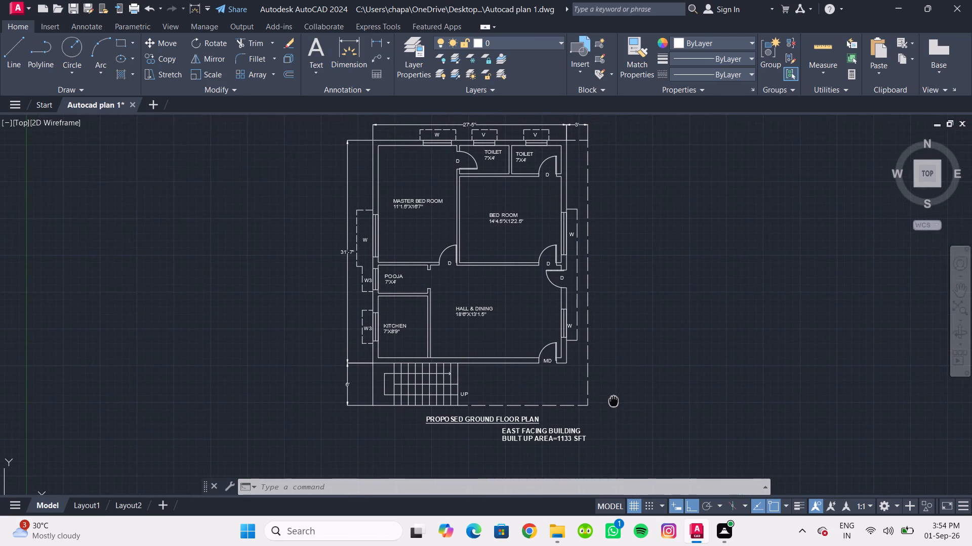
middle_click_drag(614, 400, 626, 408)
left_click(72, 13)
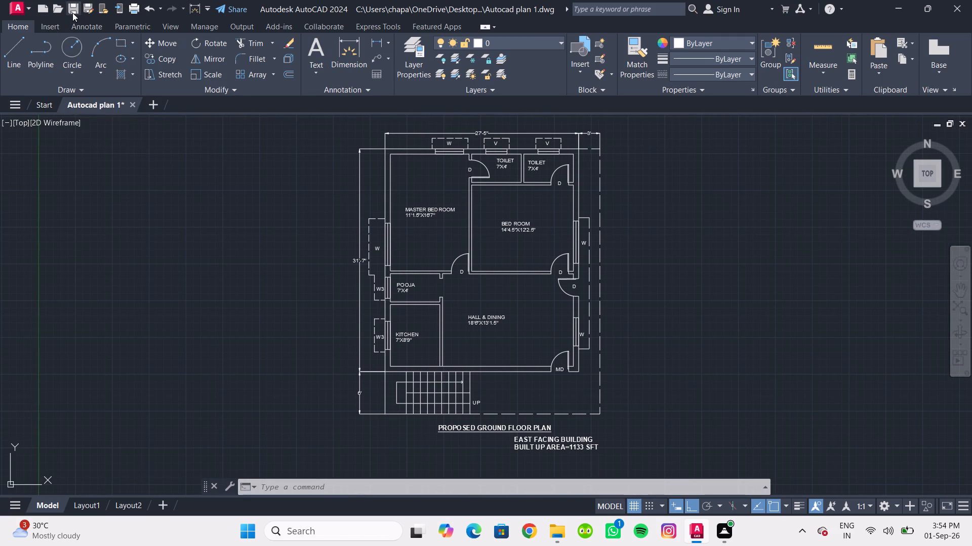
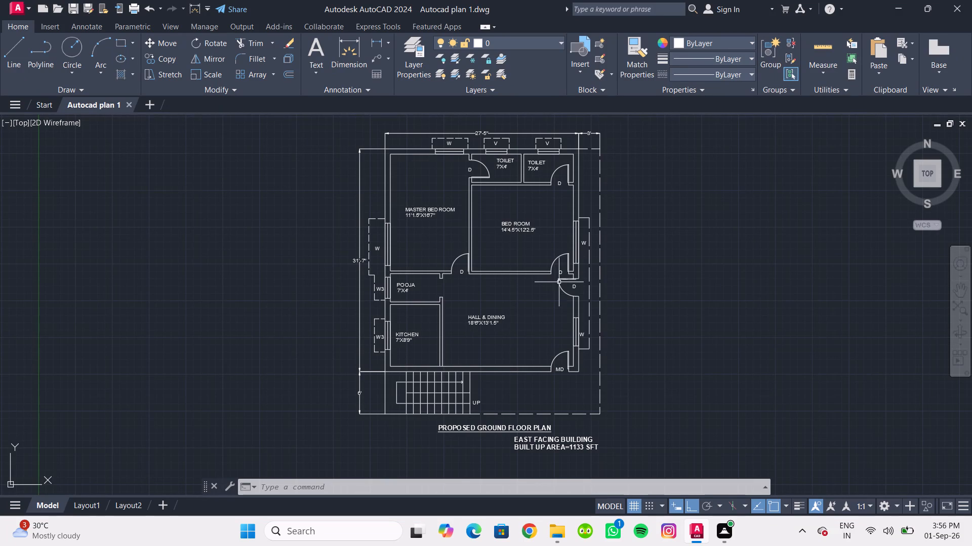
Save the drawing of the proposed ground floor plan once more.
left_click(70, 4)
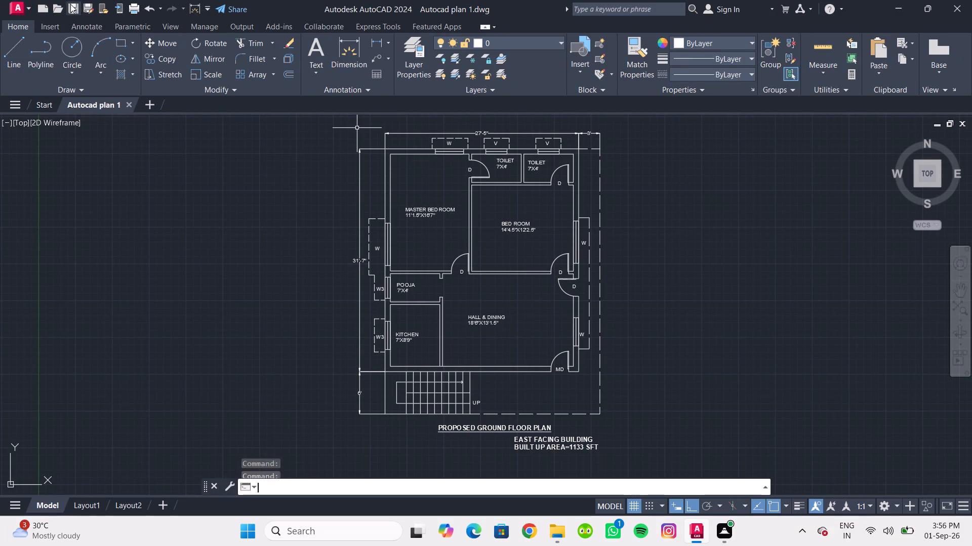
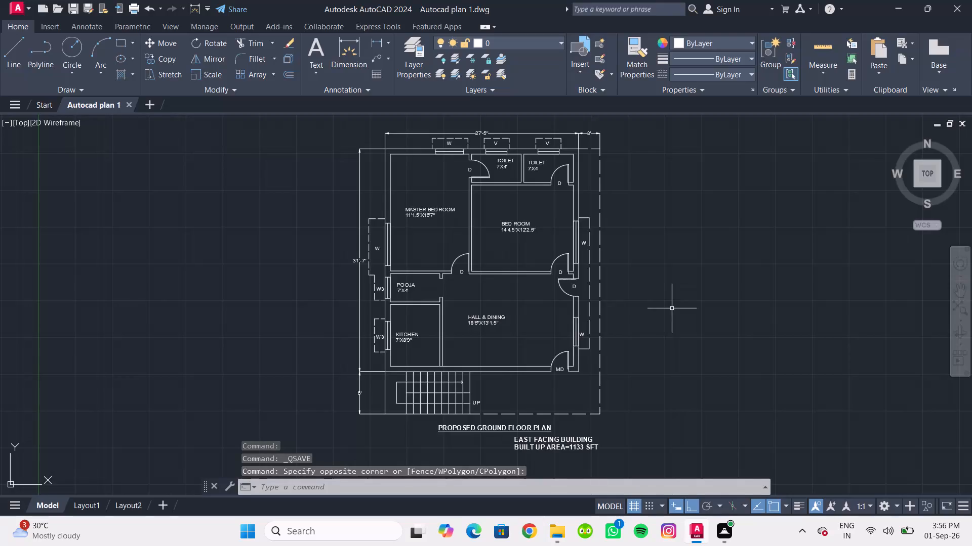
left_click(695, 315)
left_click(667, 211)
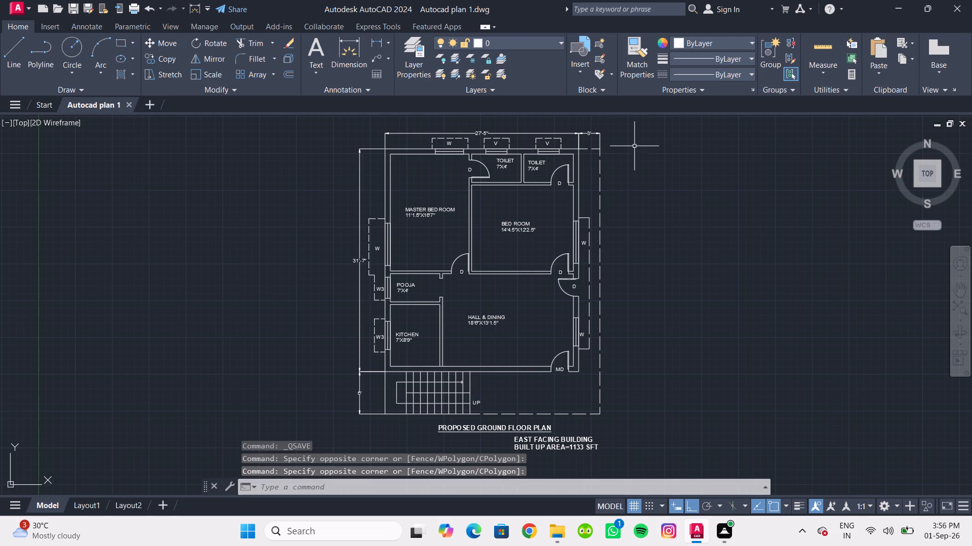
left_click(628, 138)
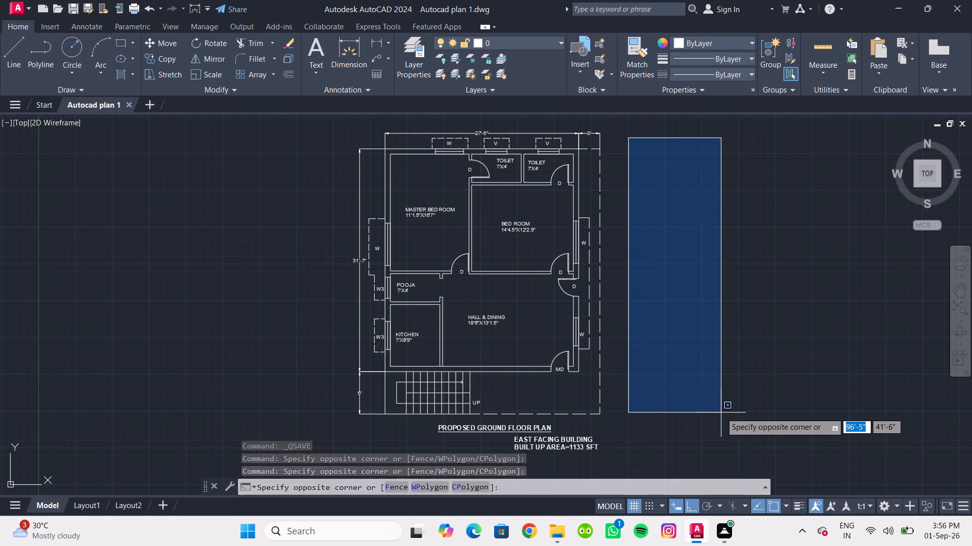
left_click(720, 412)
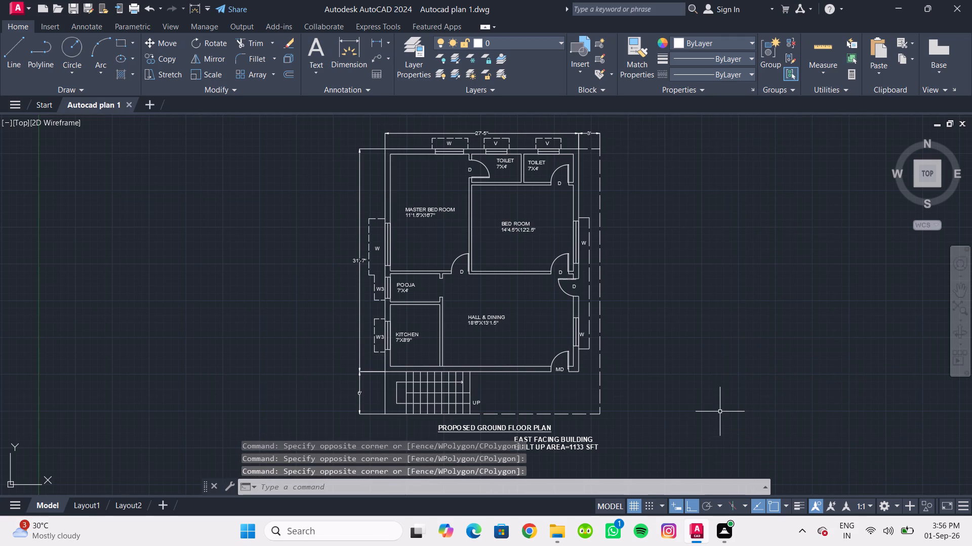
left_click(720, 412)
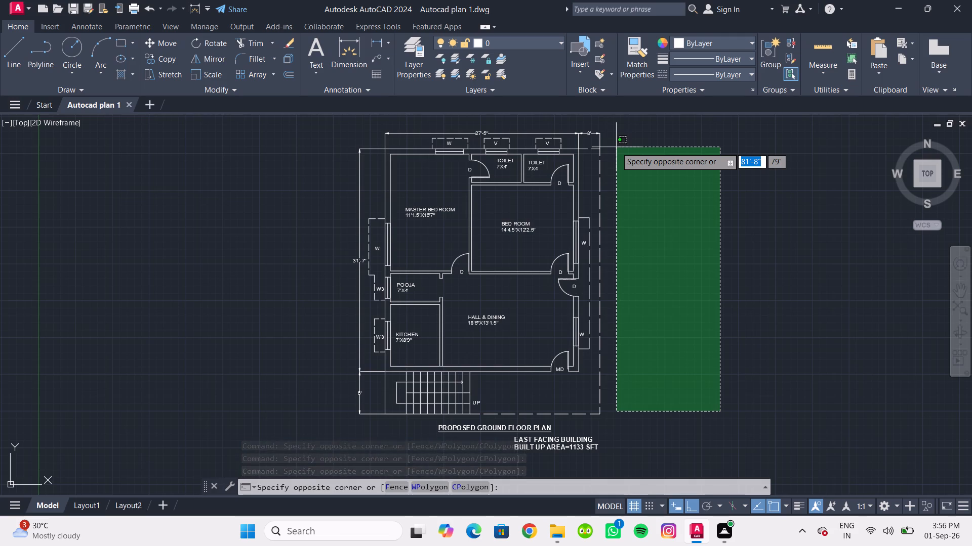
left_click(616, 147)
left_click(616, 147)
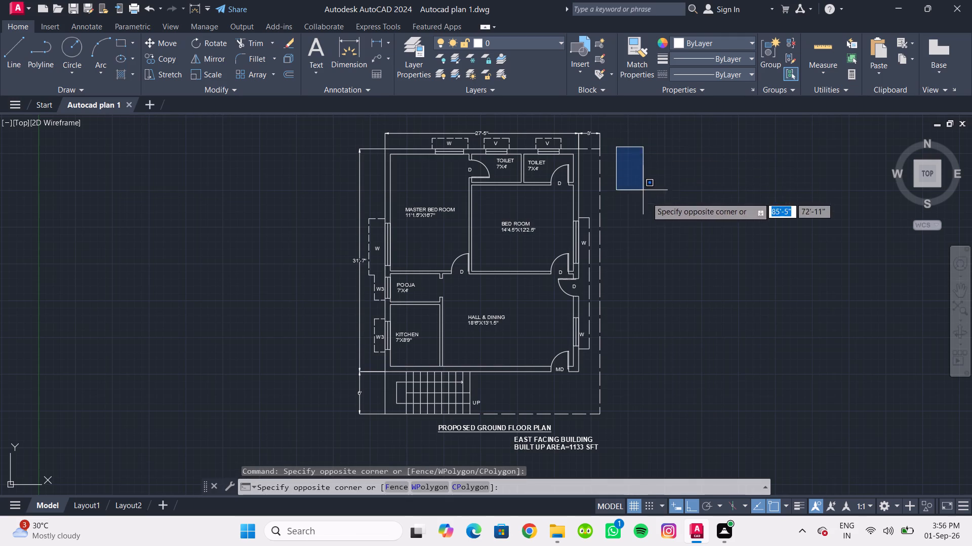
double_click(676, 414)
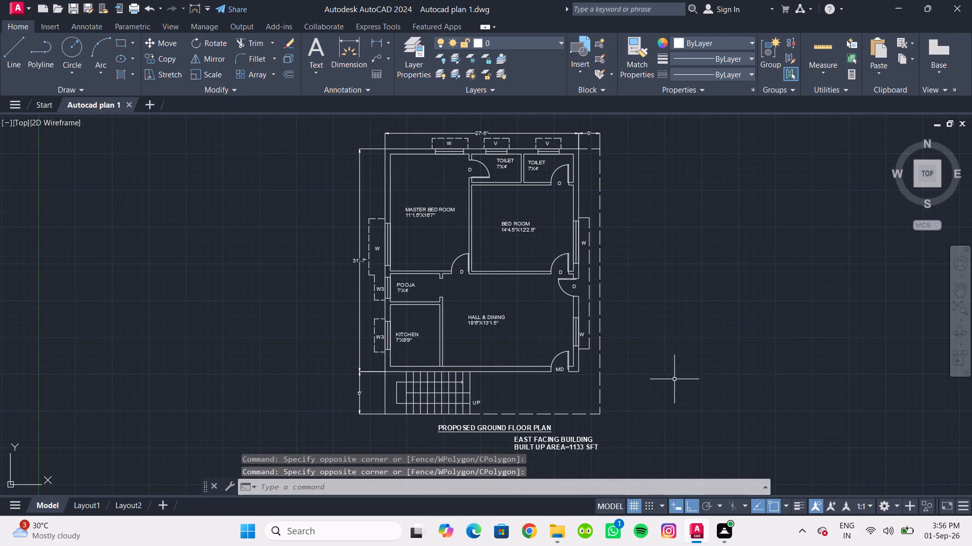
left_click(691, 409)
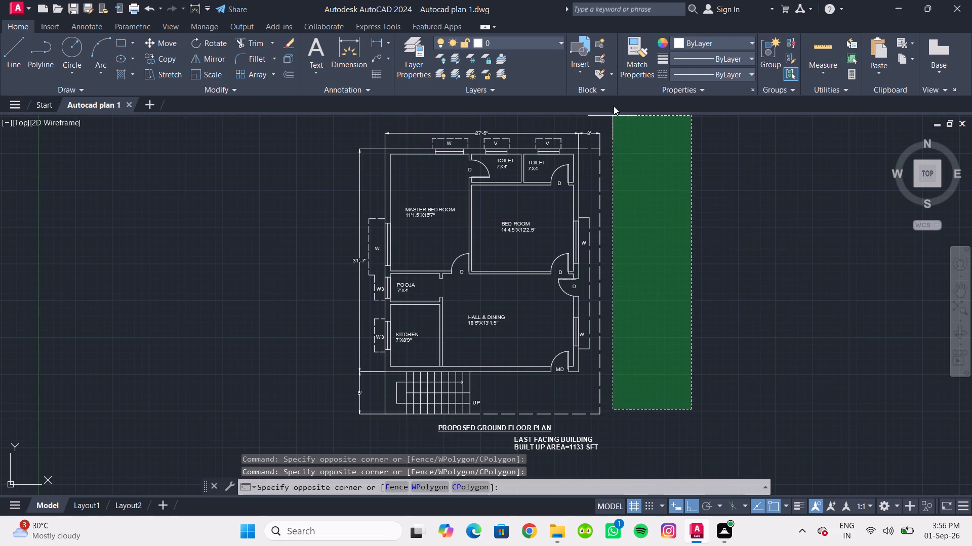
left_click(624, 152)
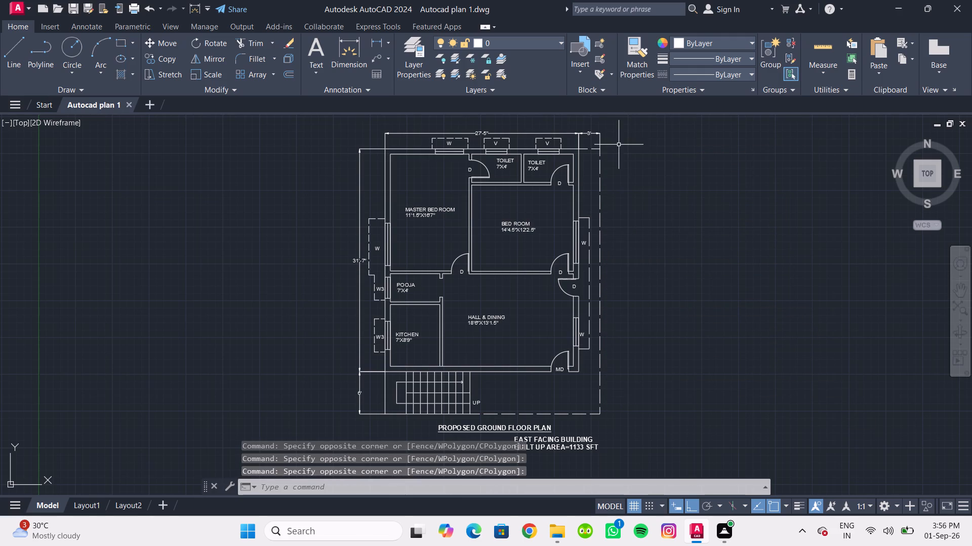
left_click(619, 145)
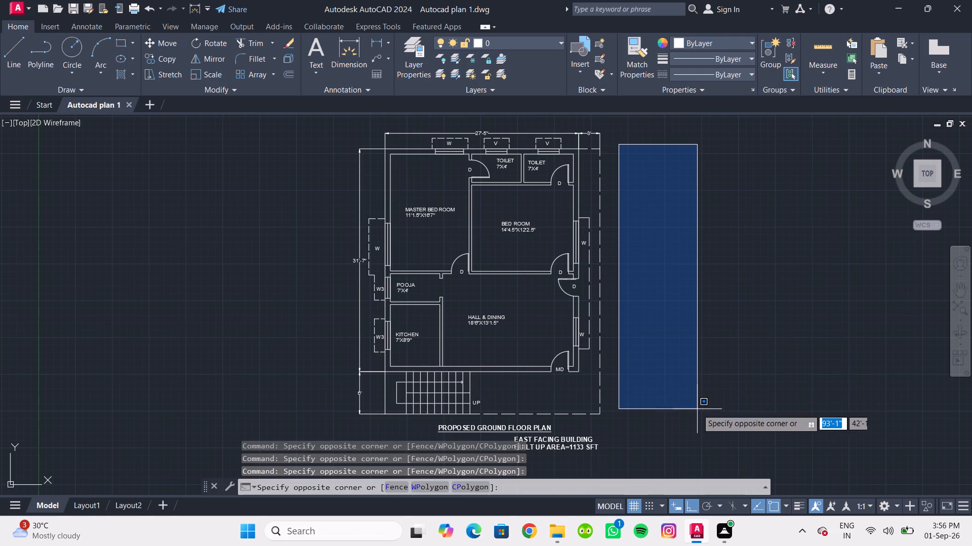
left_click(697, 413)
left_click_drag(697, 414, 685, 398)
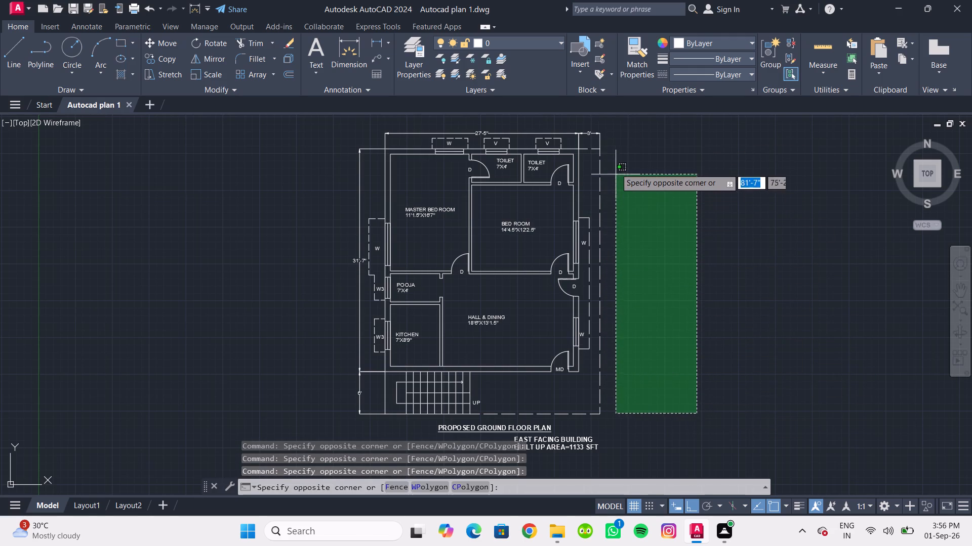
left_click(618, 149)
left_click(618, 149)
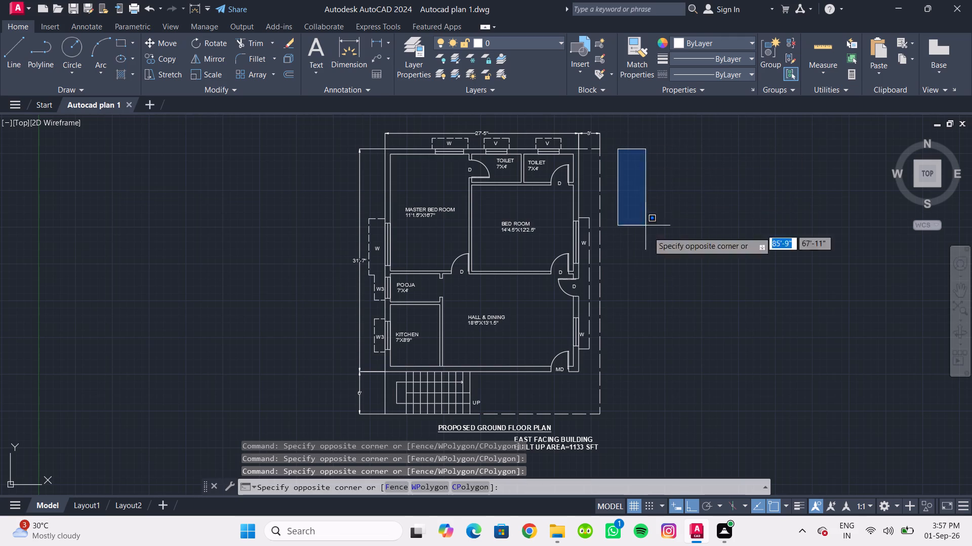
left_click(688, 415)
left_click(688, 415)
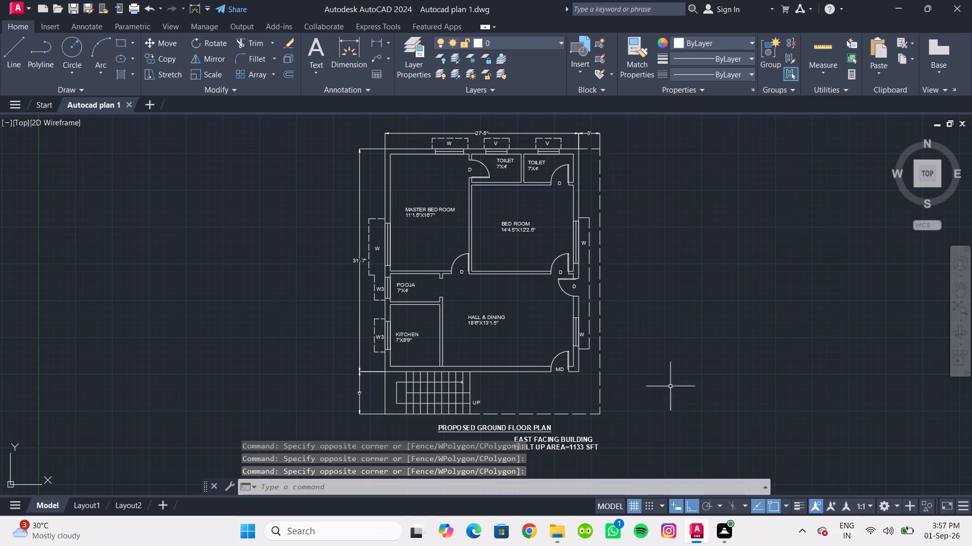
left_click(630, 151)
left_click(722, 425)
Save the proposed ground floor plan drawing again under its existing file name.
middle_click_drag(716, 435, 705, 424)
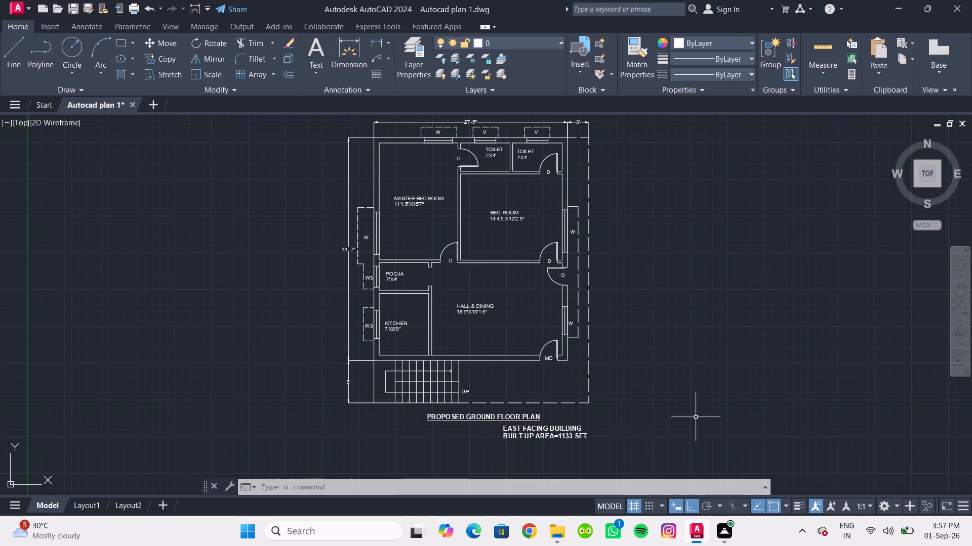
middle_click_drag(621, 328, 596, 318)
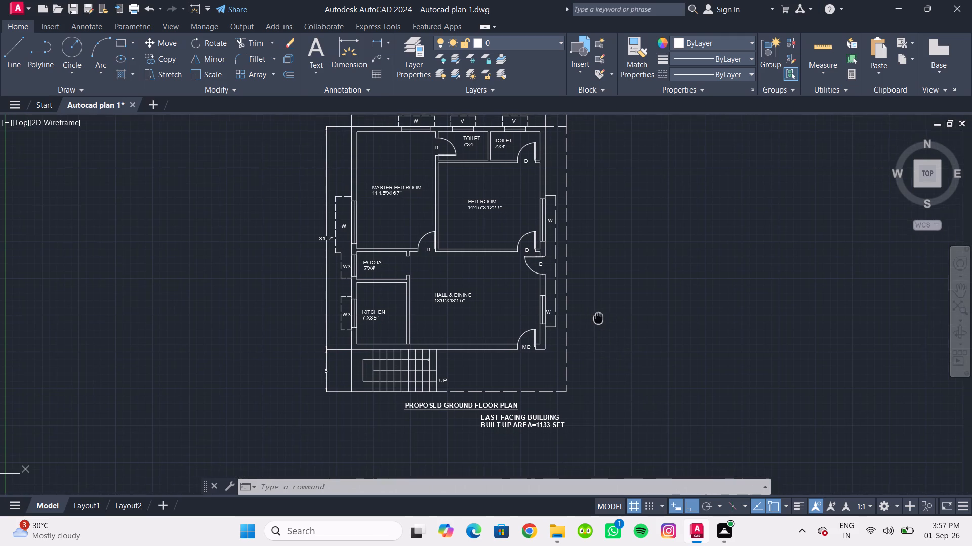
middle_click_drag(596, 318, 596, 318)
middle_click_drag(586, 310, 559, 327)
left_click(74, 7)
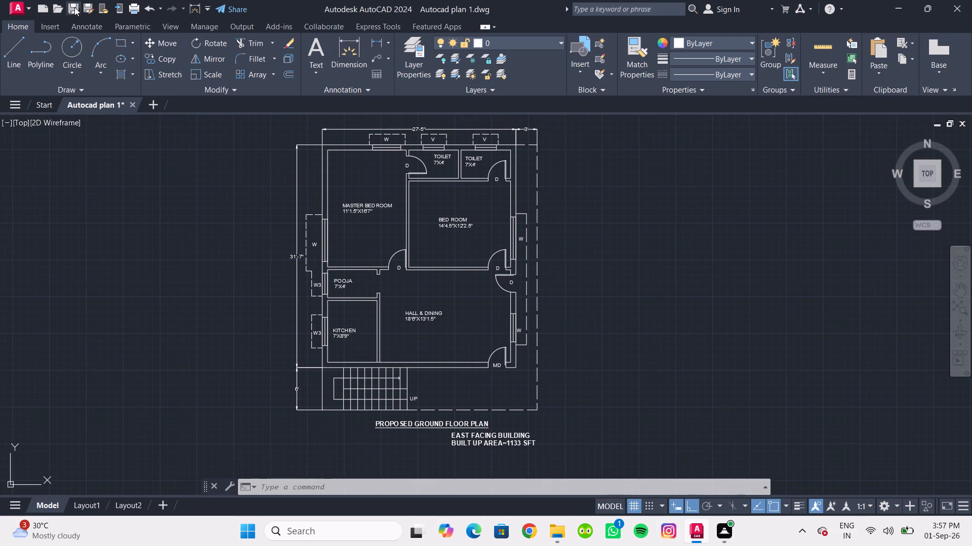
middle_click_drag(627, 330, 641, 344)
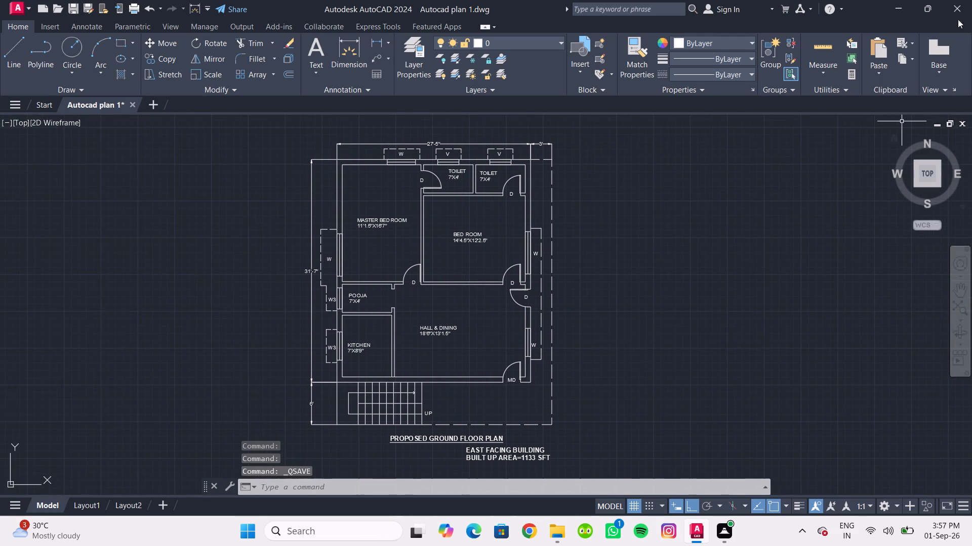
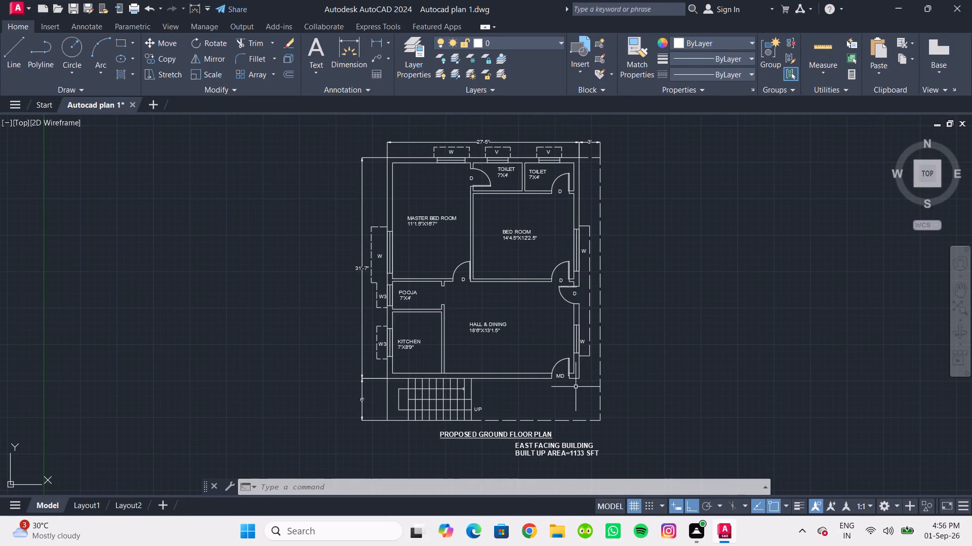
Review the finished ground floor plan as a whole and up close around the bedrooms, pooja, kitchen and hall and dining labels.
scroll(574, 385, "up", 1)
scroll(570, 380, "down", 1)
middle_click_drag(570, 380, 566, 374)
middle_click(566, 374)
middle_click_drag(590, 395, 590, 396)
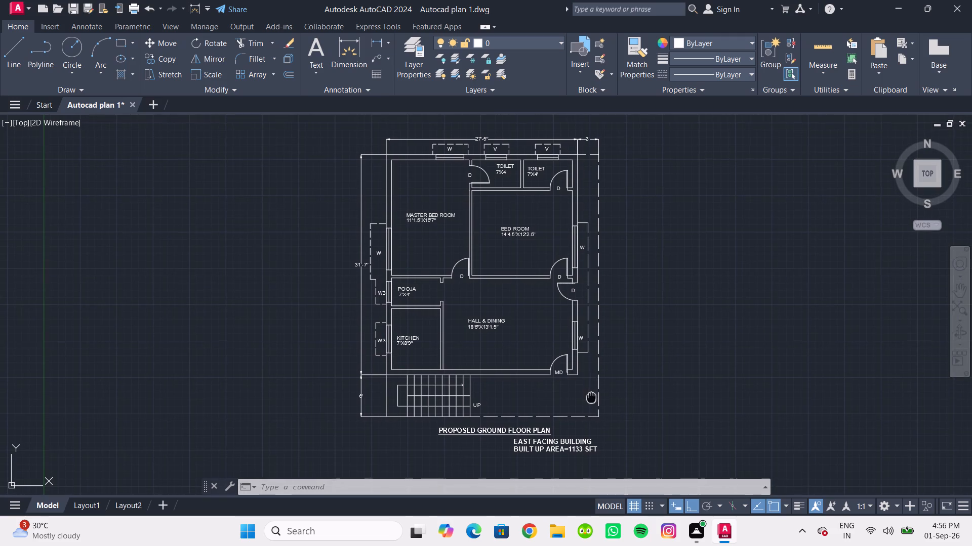
middle_click_drag(590, 396, 566, 388)
scroll(360, 176, "up", 2)
scroll(370, 188, "down", 2)
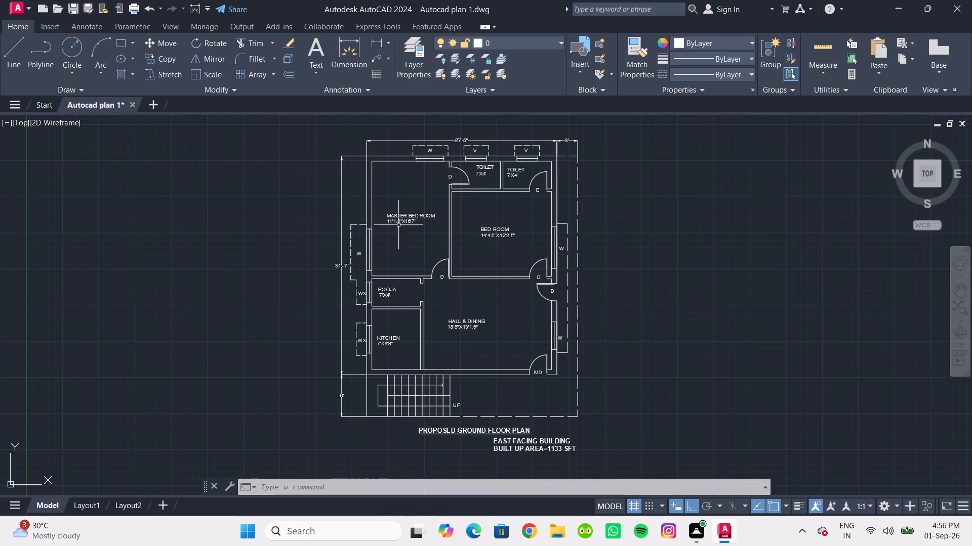
scroll(449, 282, "up", 2)
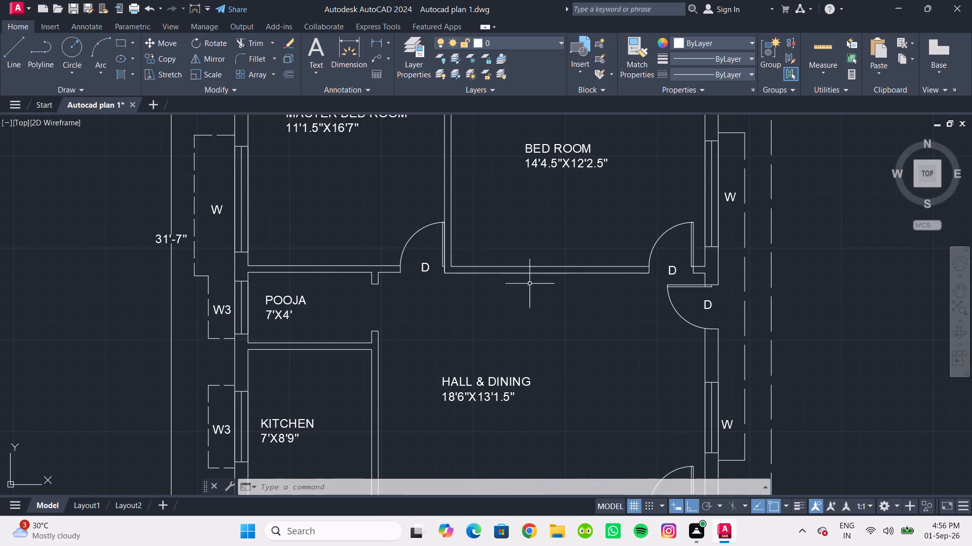
scroll(628, 288, "down", 2)
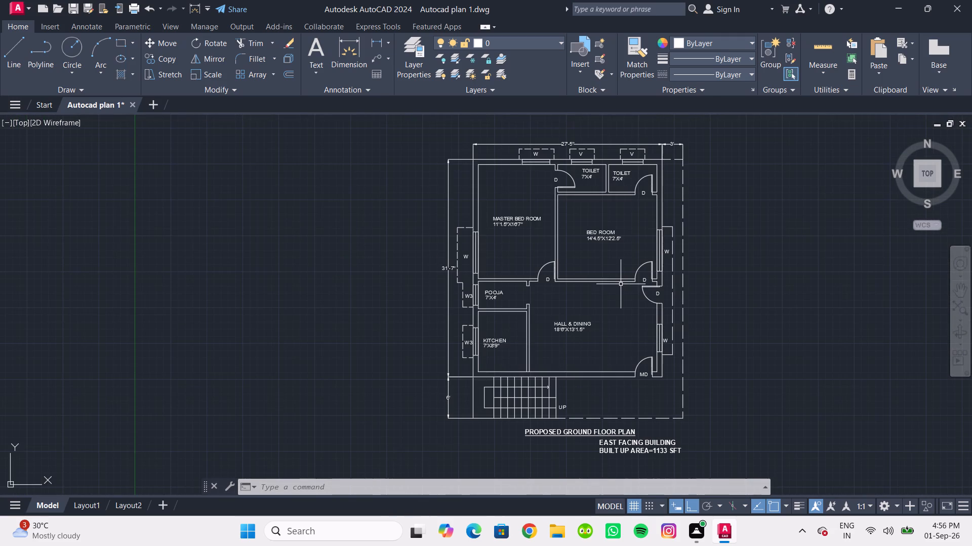
middle_click_drag(615, 290, 556, 301)
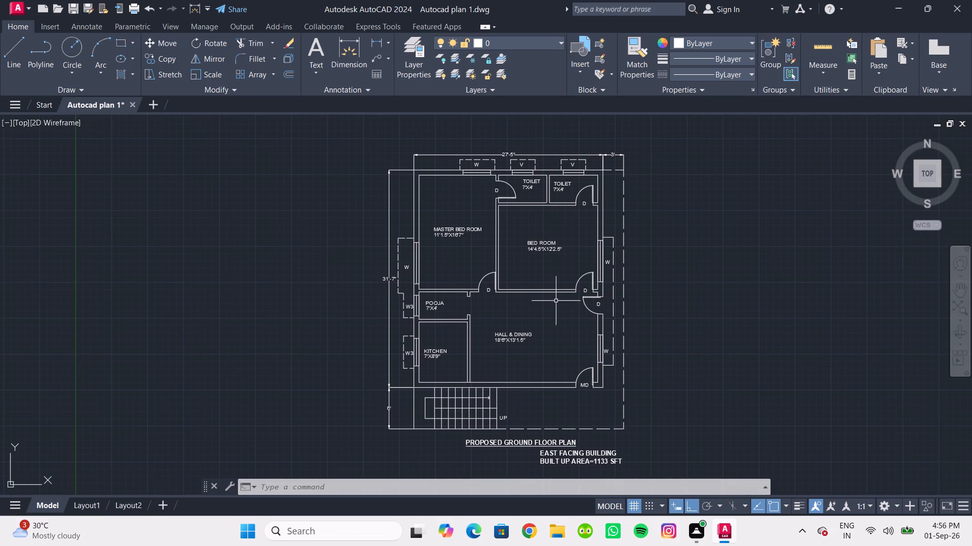
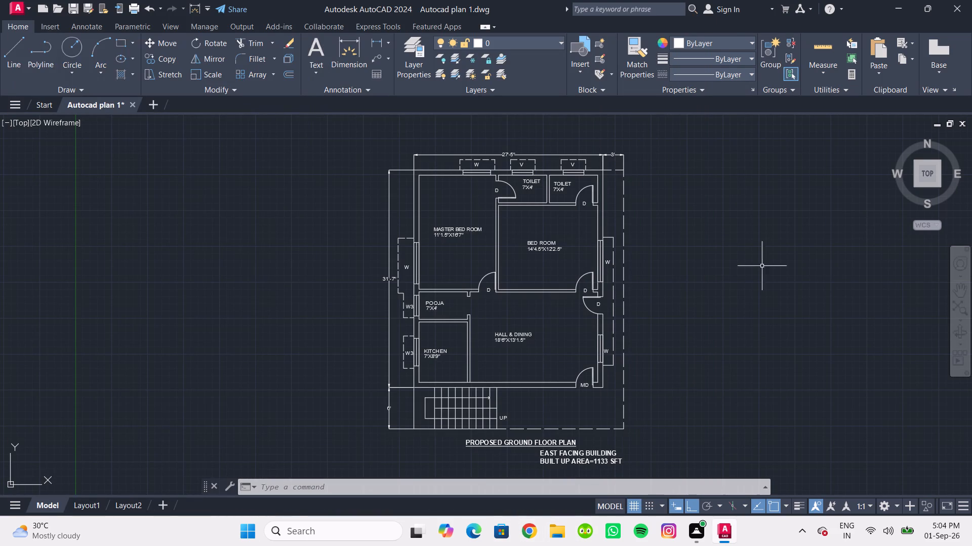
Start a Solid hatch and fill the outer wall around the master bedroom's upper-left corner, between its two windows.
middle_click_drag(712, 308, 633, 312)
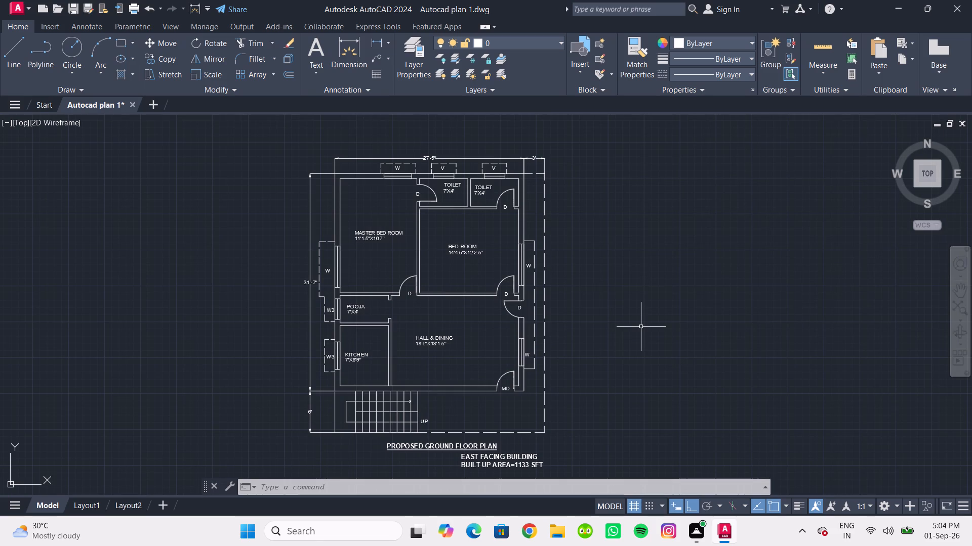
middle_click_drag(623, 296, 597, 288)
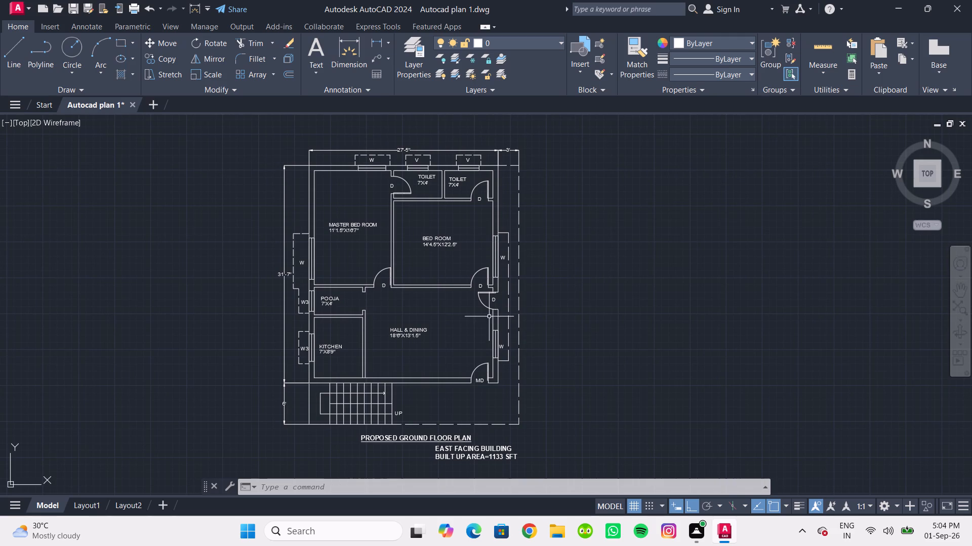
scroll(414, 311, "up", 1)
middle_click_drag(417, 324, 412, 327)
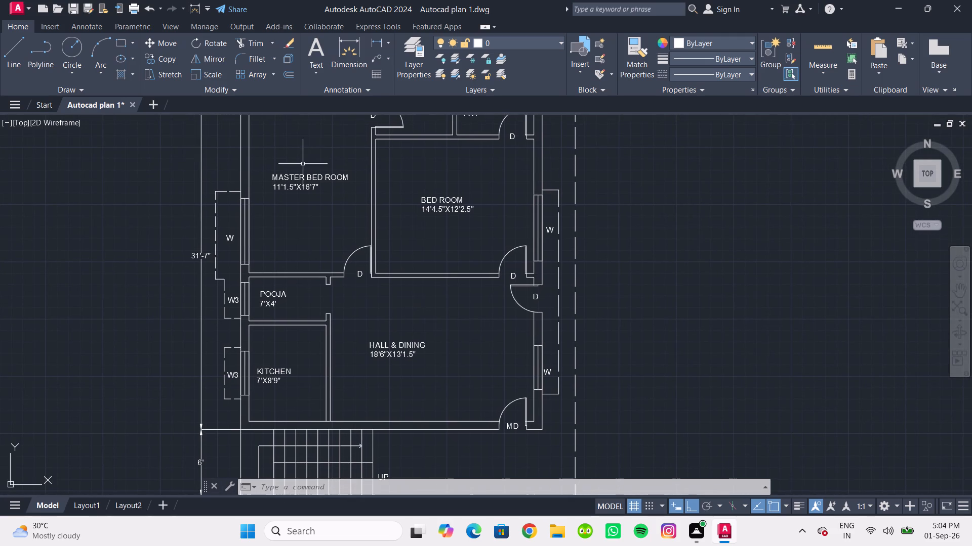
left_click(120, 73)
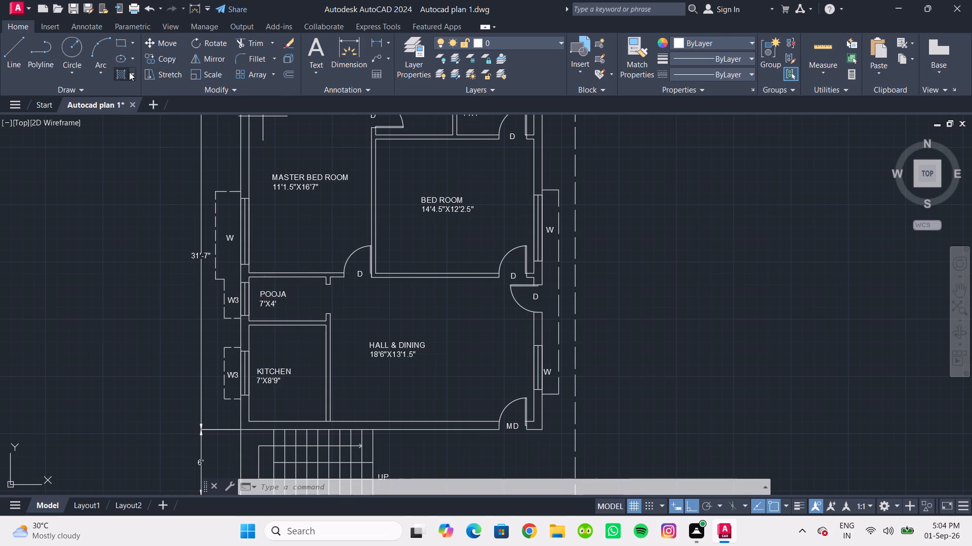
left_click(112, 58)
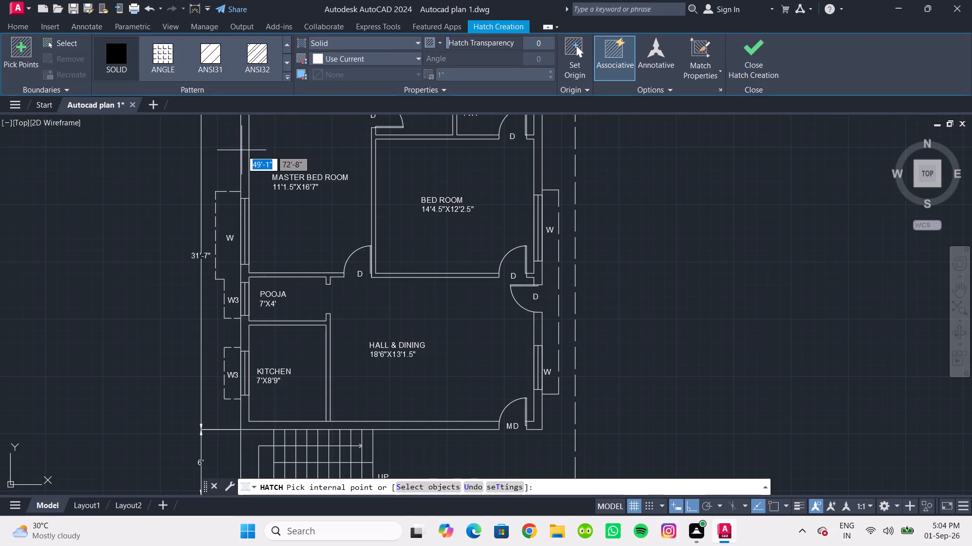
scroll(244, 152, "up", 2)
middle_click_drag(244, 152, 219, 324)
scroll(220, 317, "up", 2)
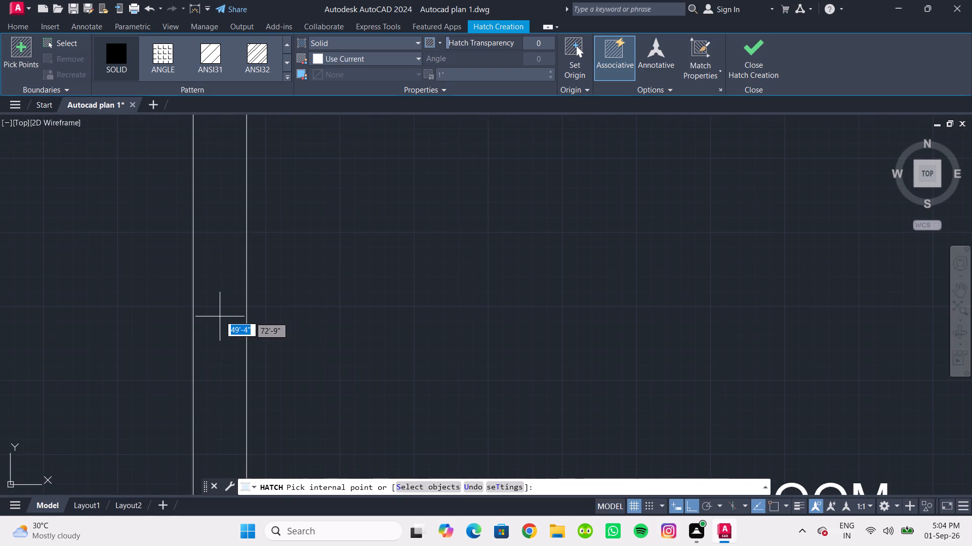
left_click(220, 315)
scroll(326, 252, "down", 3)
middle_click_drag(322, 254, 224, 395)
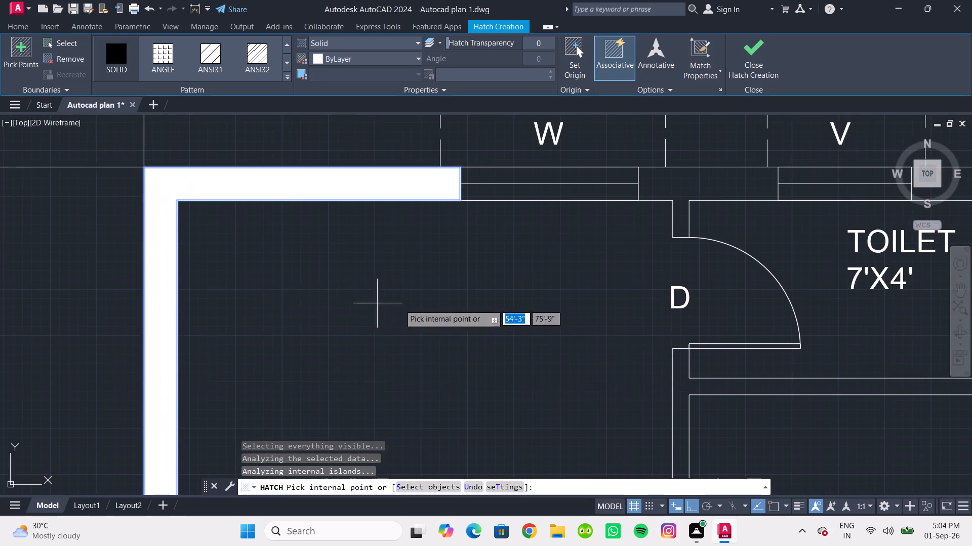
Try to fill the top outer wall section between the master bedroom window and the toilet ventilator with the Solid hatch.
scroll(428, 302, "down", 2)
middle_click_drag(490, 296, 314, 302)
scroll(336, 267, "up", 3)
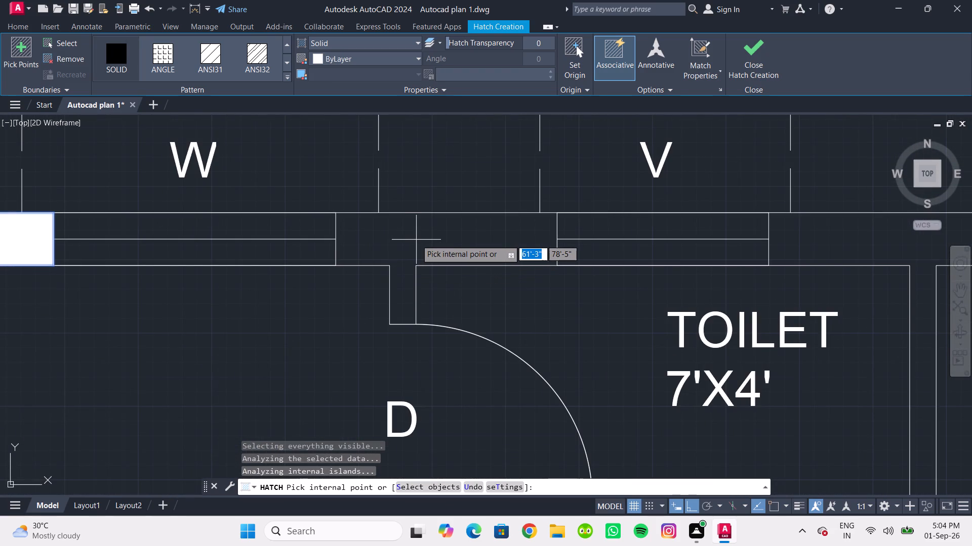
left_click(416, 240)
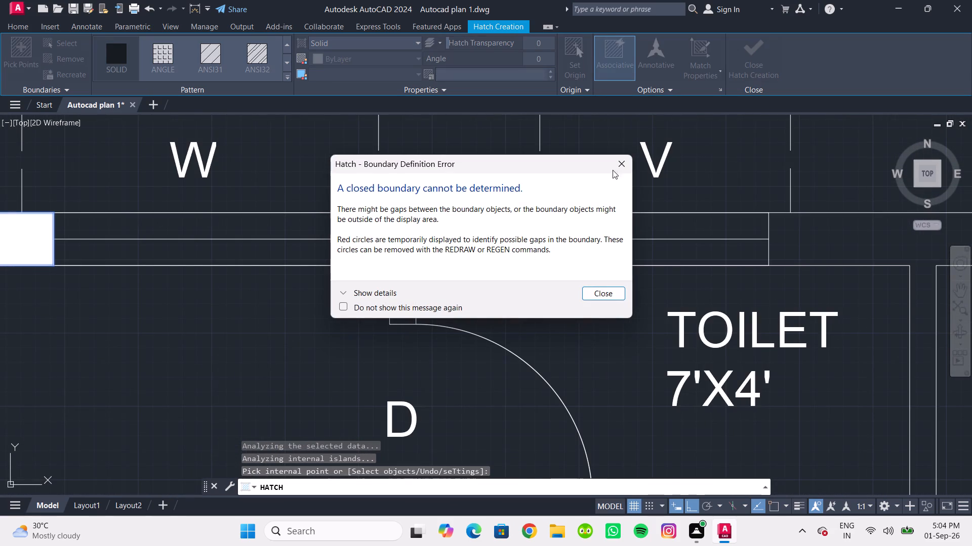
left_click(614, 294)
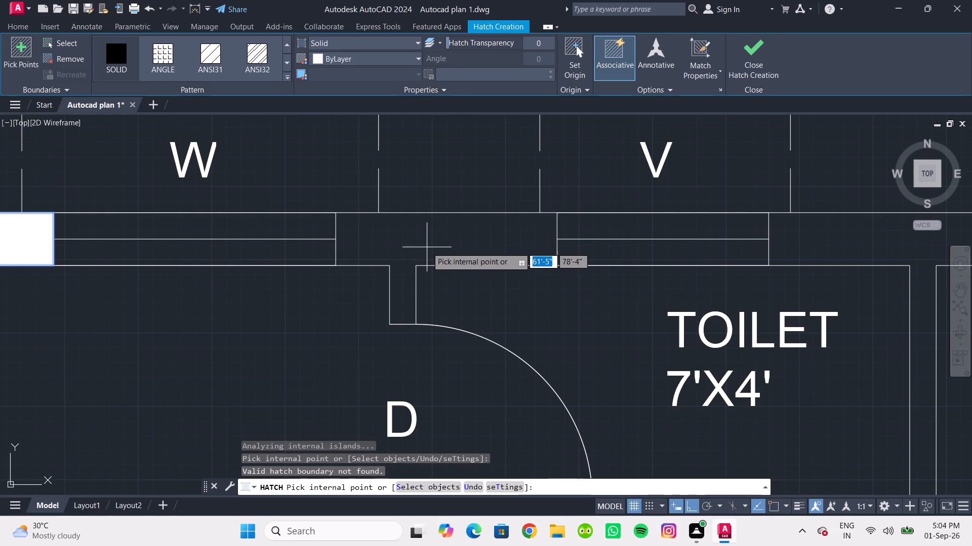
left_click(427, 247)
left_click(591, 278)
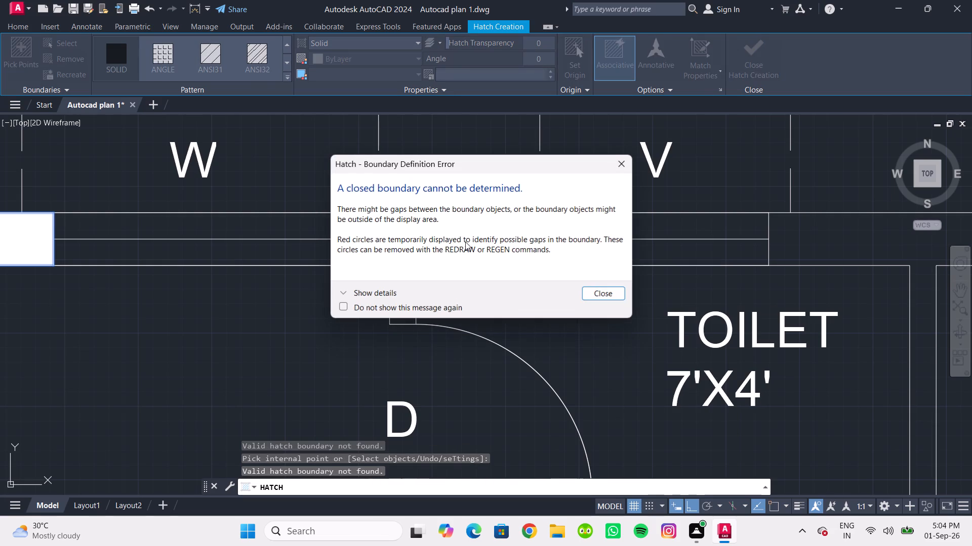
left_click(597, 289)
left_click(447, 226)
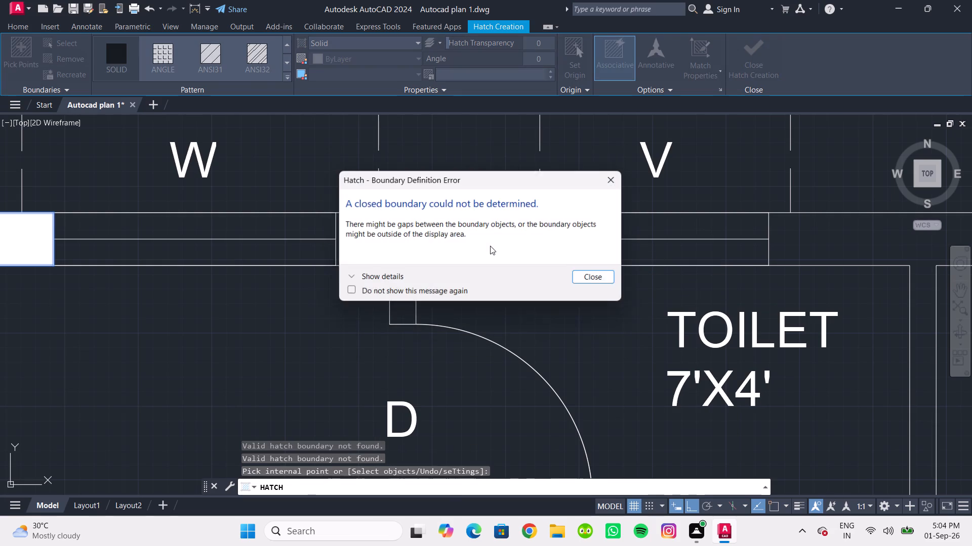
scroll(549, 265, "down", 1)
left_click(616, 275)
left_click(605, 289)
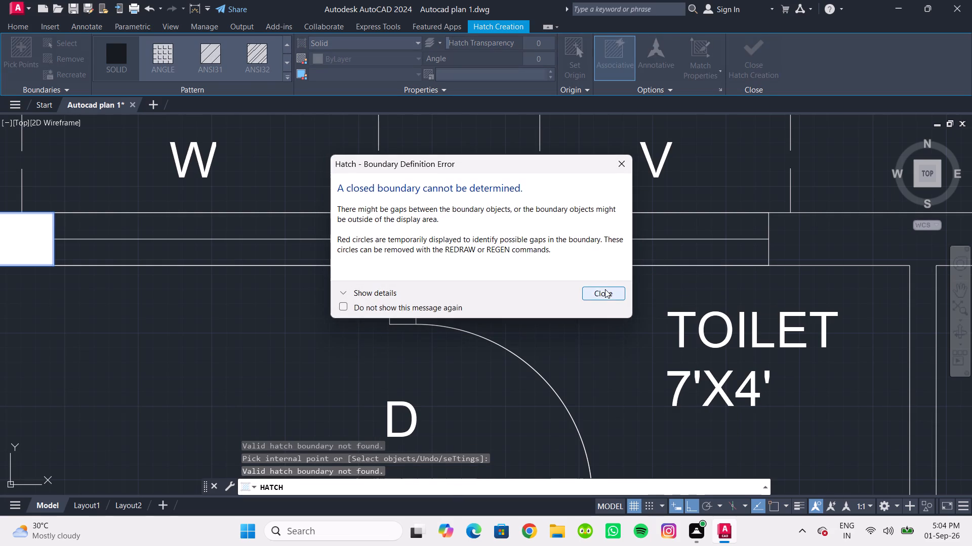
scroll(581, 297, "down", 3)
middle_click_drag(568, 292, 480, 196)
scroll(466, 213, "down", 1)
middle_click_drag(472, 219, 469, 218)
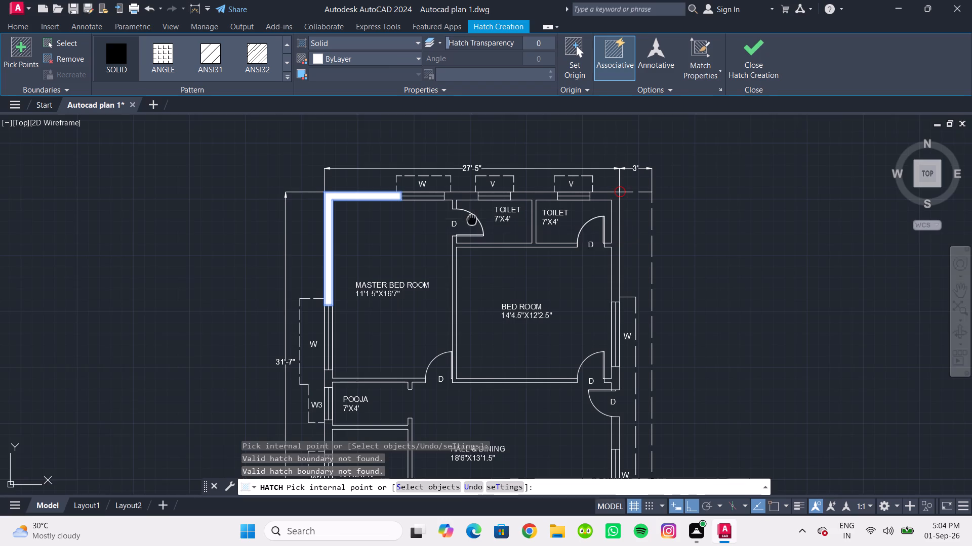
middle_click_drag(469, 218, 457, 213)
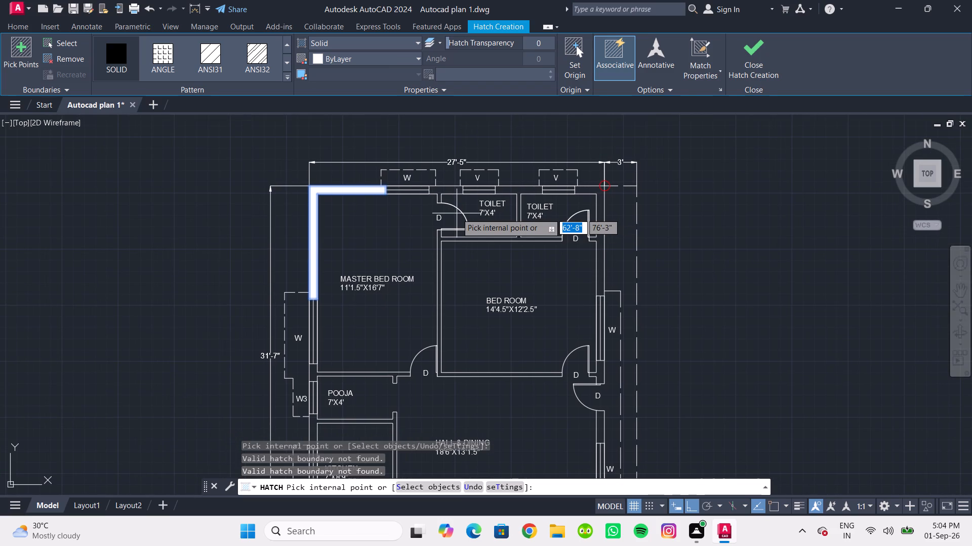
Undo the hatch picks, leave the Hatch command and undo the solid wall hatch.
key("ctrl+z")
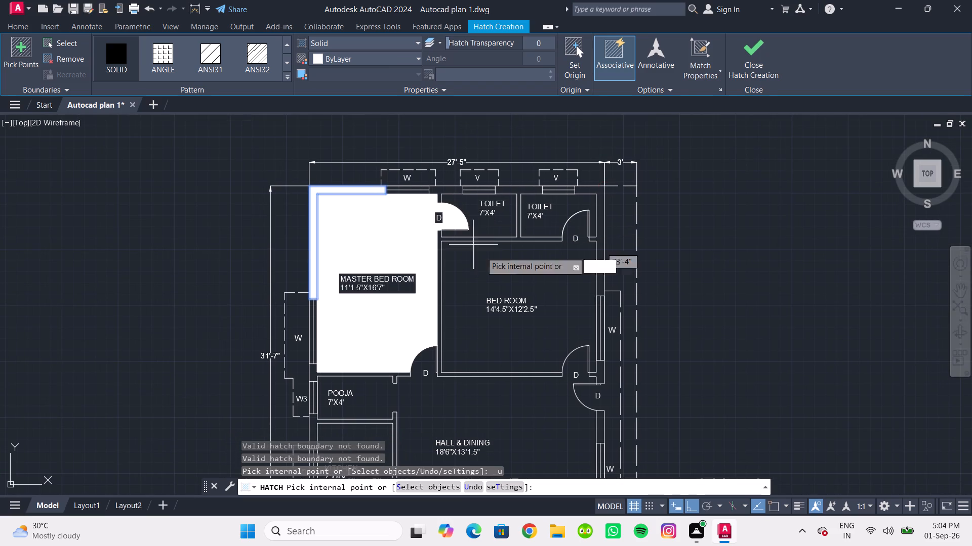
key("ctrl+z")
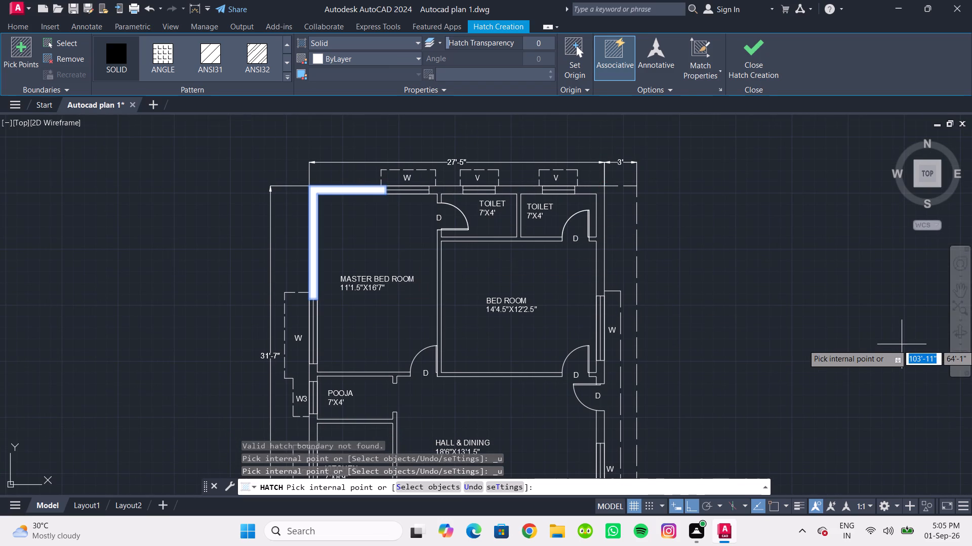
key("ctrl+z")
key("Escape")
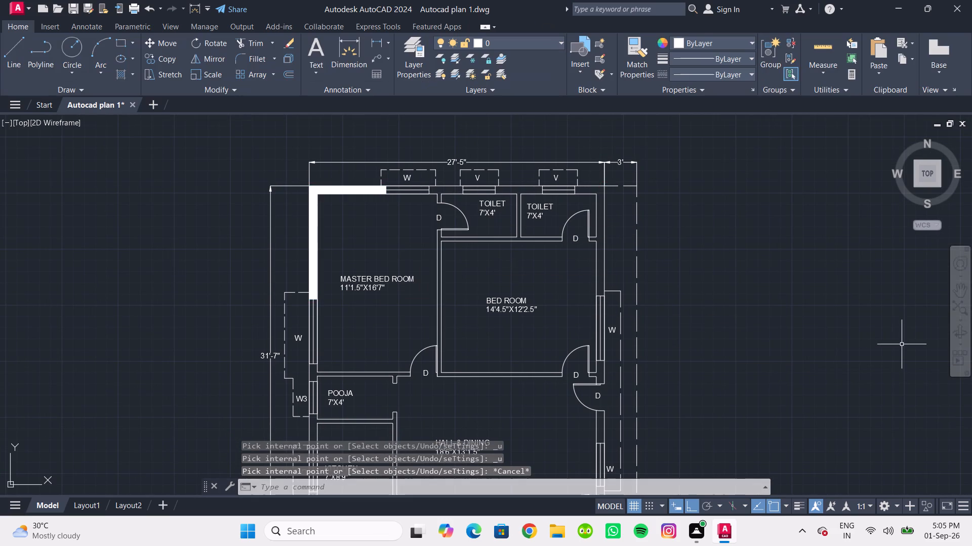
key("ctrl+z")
Save the ground floor plan drawing.
scroll(738, 305, "down", 1)
middle_click_drag(733, 304, 701, 288)
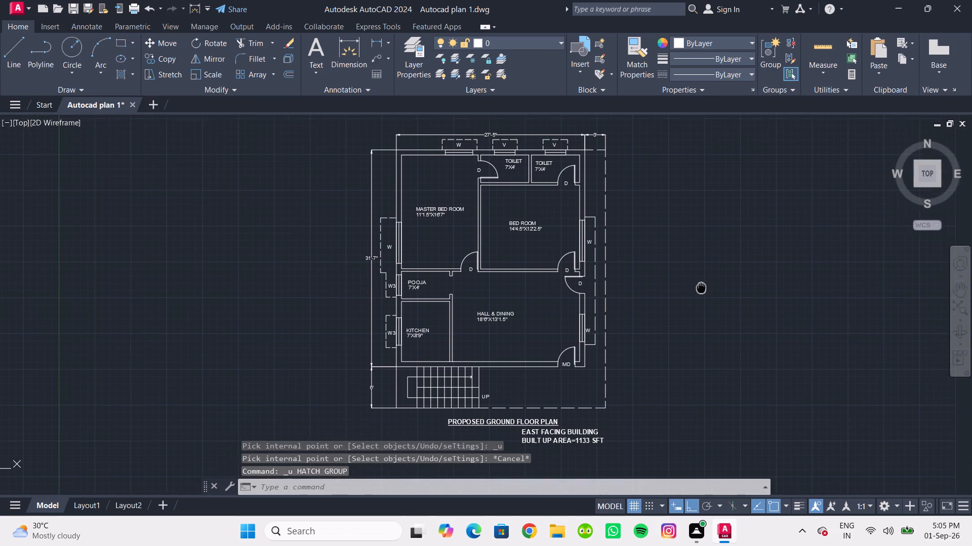
middle_click_drag(701, 288, 700, 288)
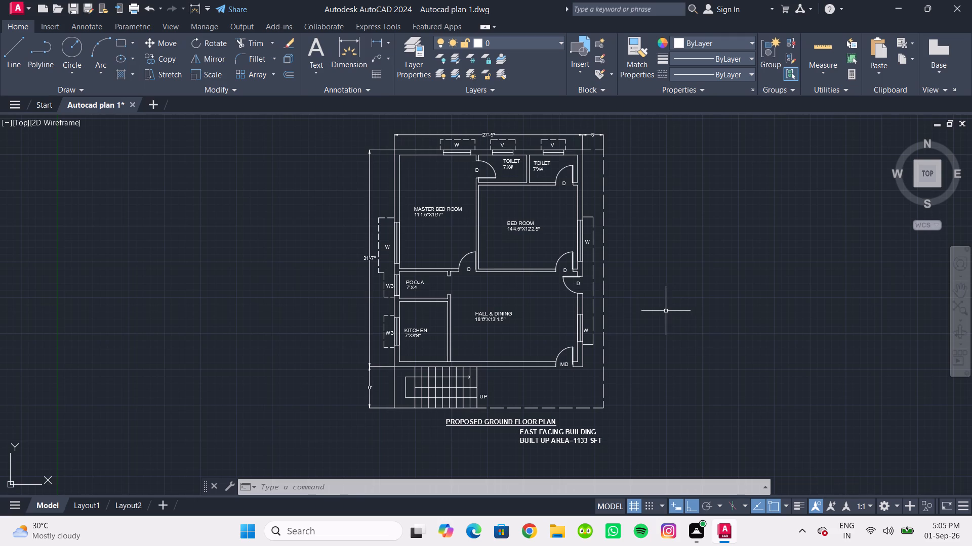
middle_click_drag(666, 311, 650, 323)
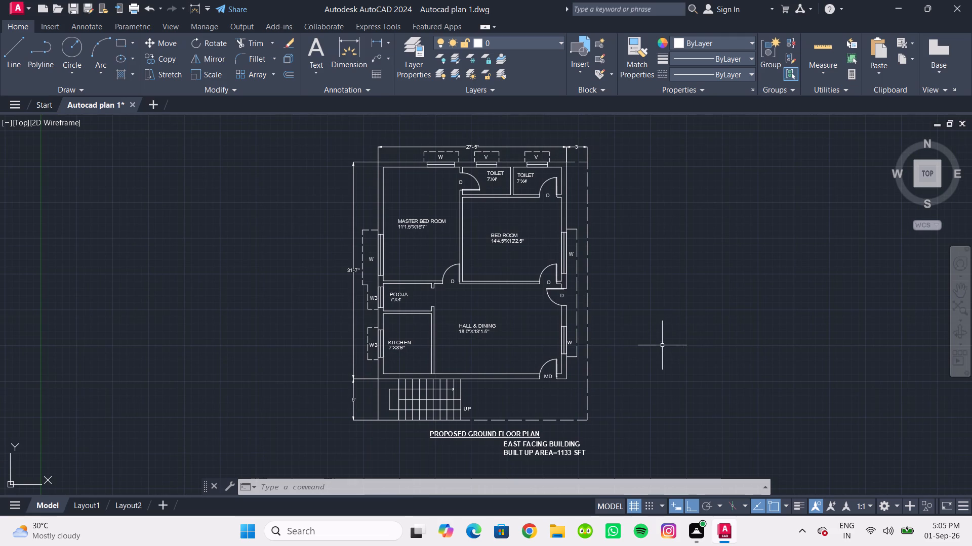
middle_click_drag(662, 348, 649, 341)
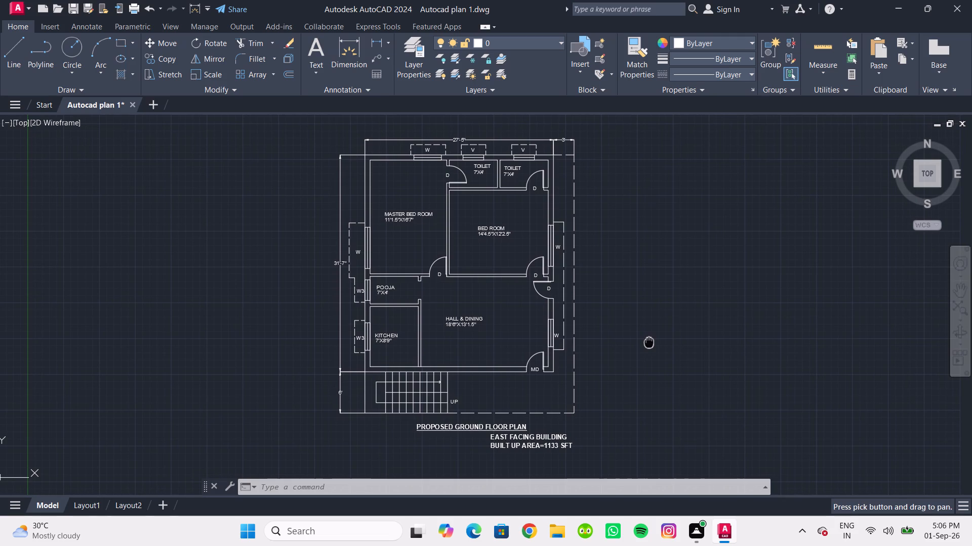
middle_click_drag(649, 341, 633, 347)
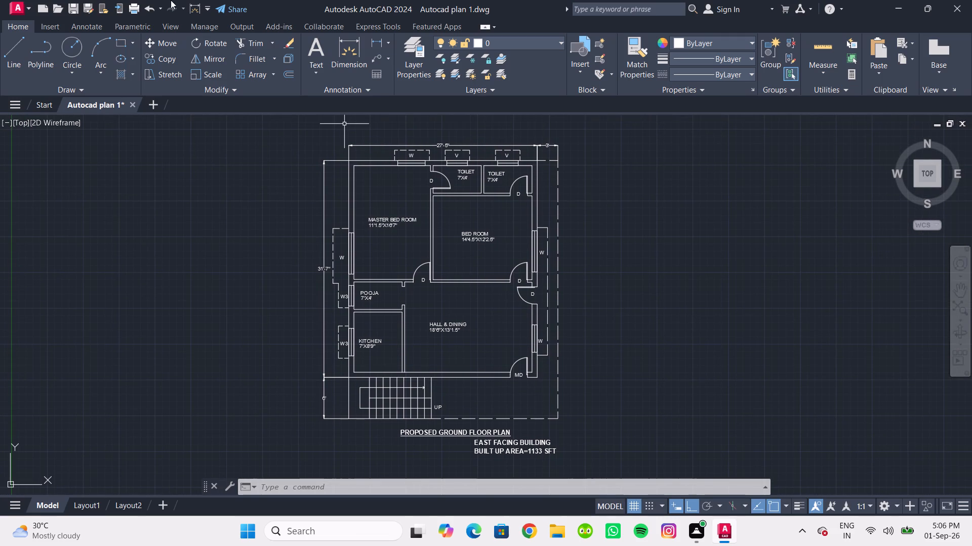
left_click(75, 3)
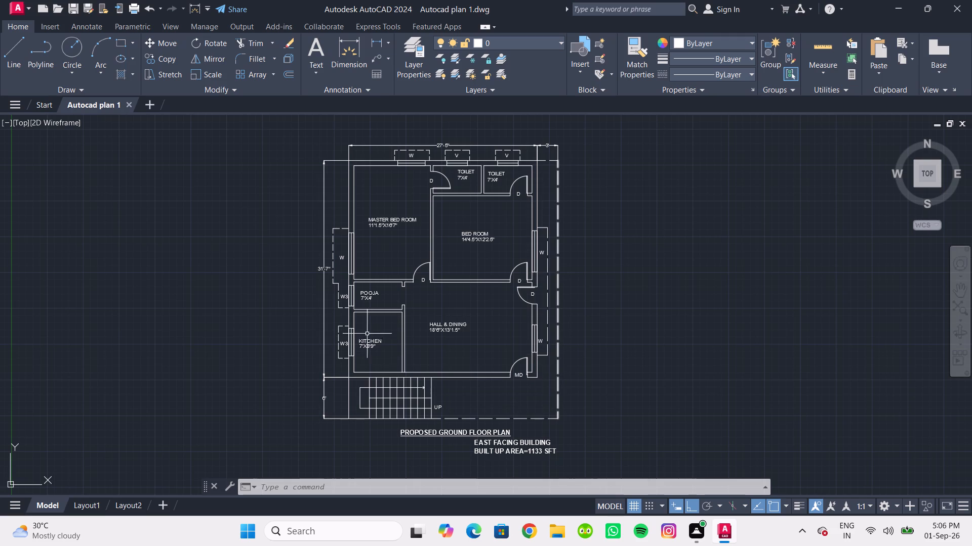
Switch to Layout1, activate its viewport and return to paper space.
middle_click_drag(371, 338, 360, 333)
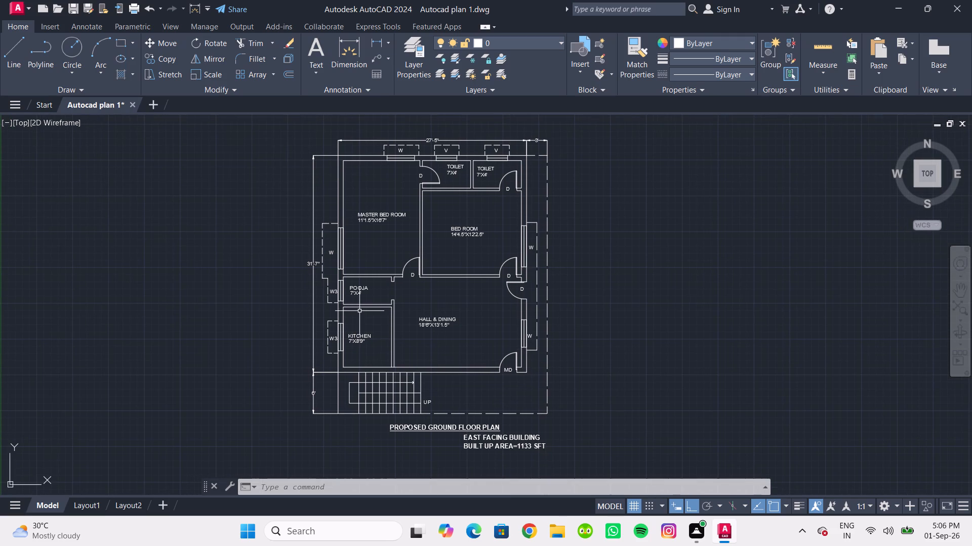
middle_click_drag(359, 311, 347, 312)
middle_click_drag(347, 312, 327, 312)
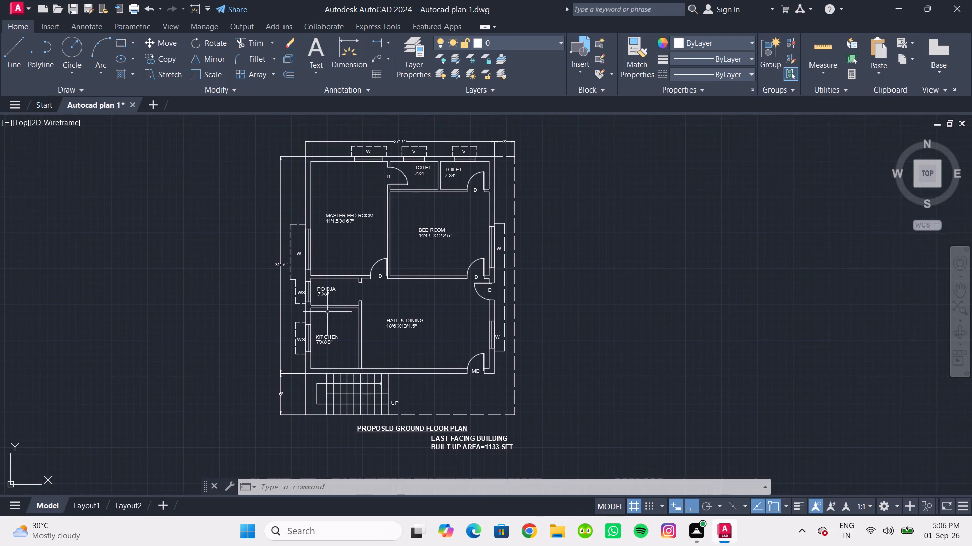
left_click(88, 502)
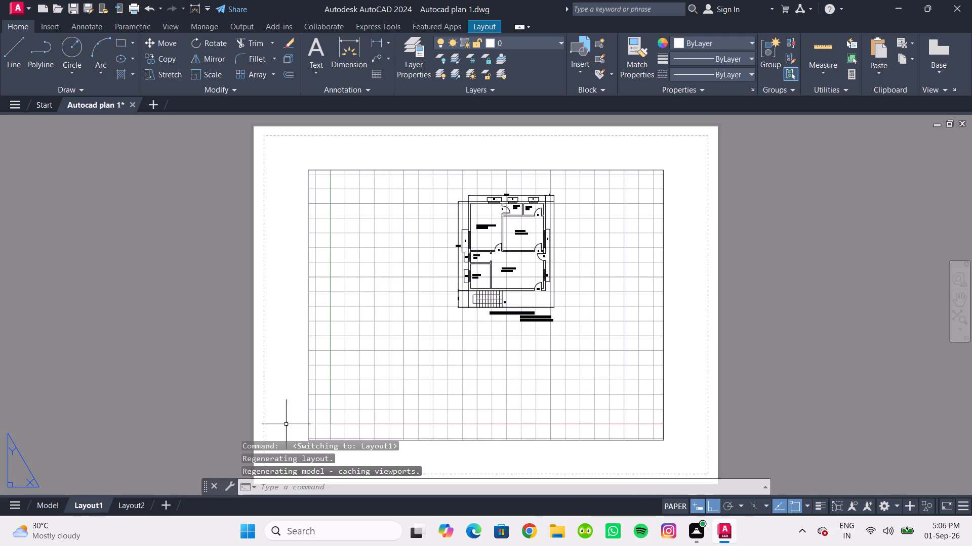
double_click(577, 348)
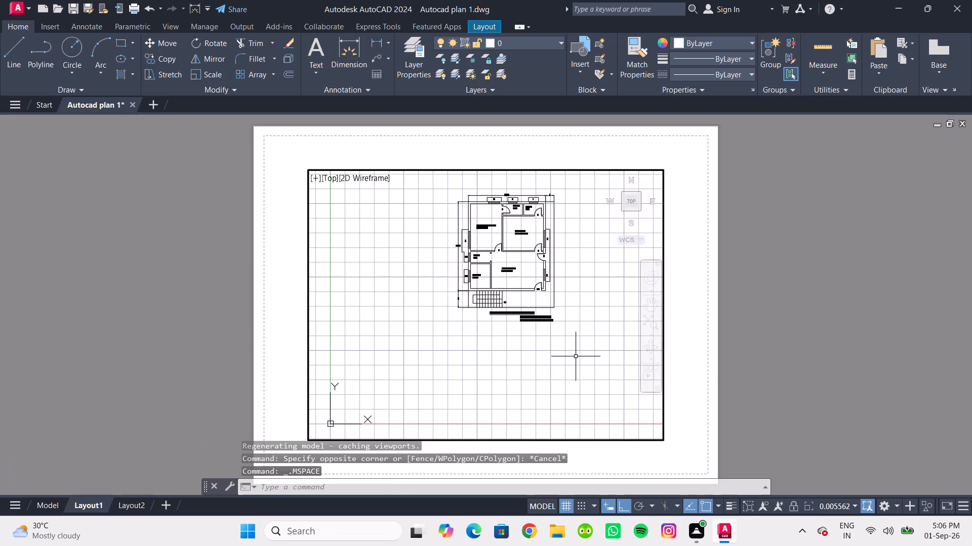
double_click(195, 339)
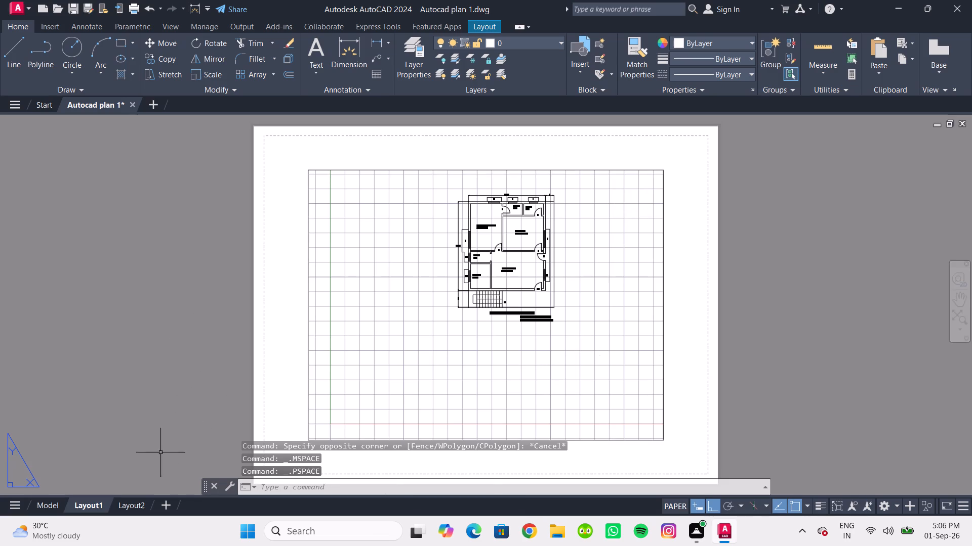
Open Layout1's page setup for modification and set its plotter to DWG To PDF.pc3.
right_click(89, 496)
right_click(91, 499)
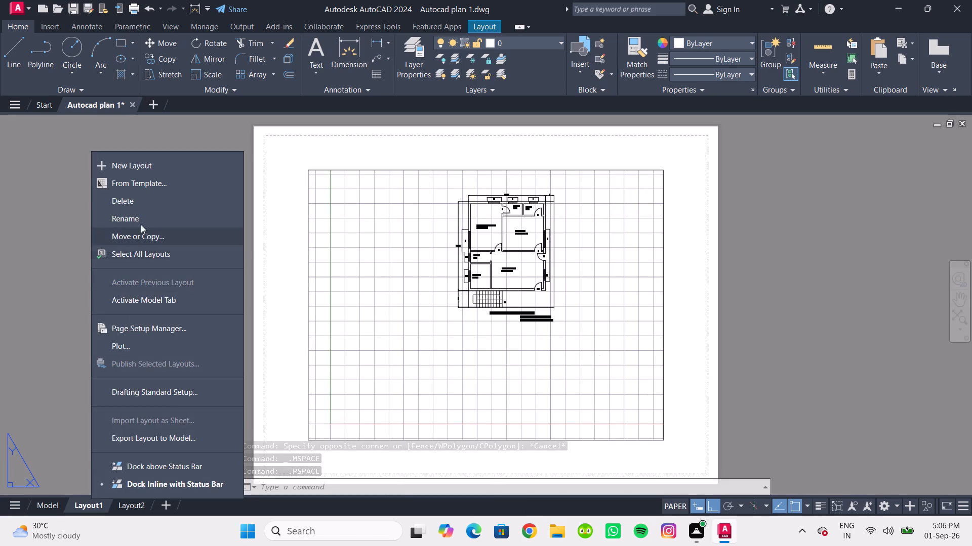
left_click(143, 335)
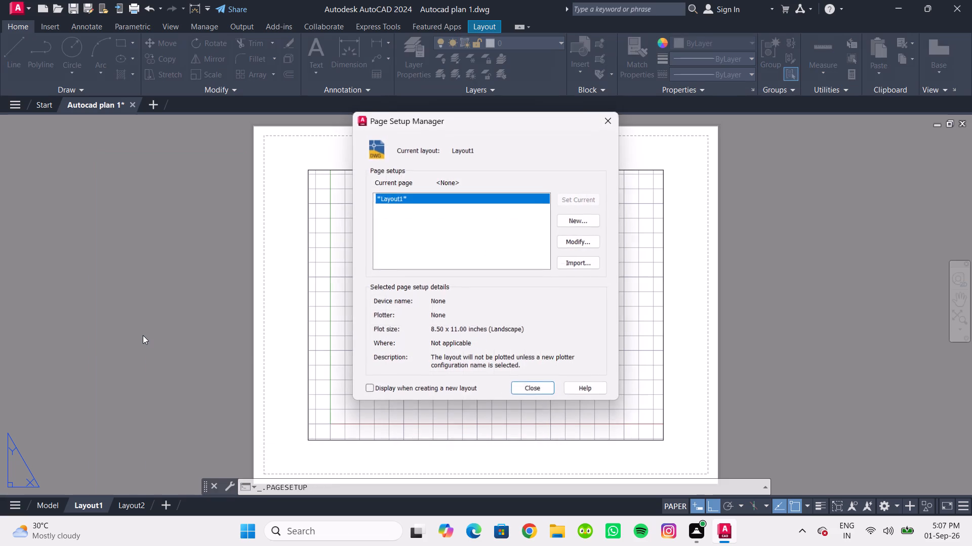
left_click(569, 243)
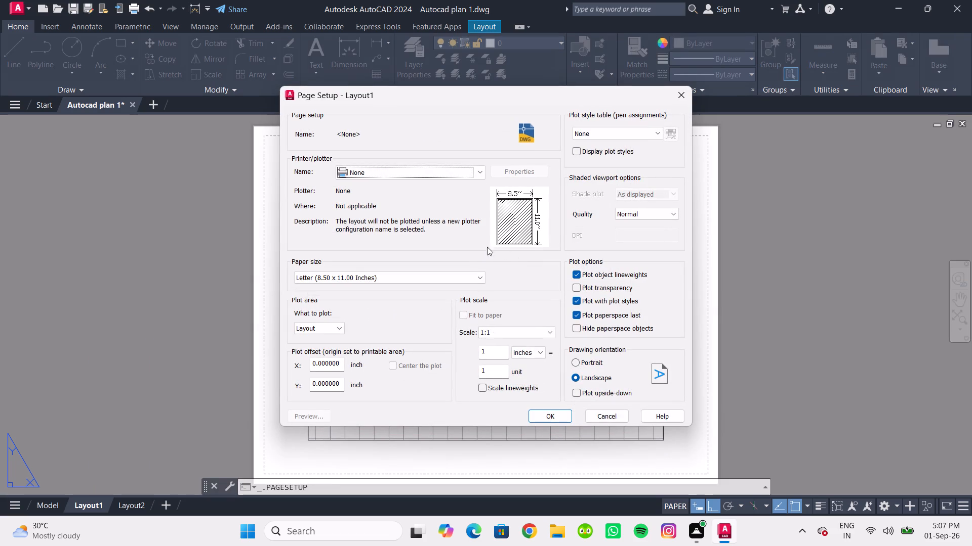
left_click(420, 176)
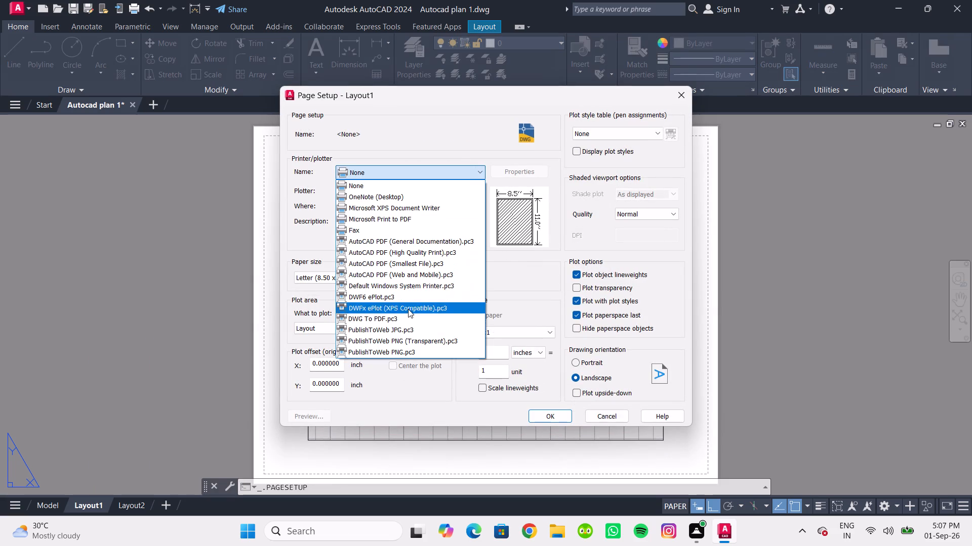
left_click(406, 325)
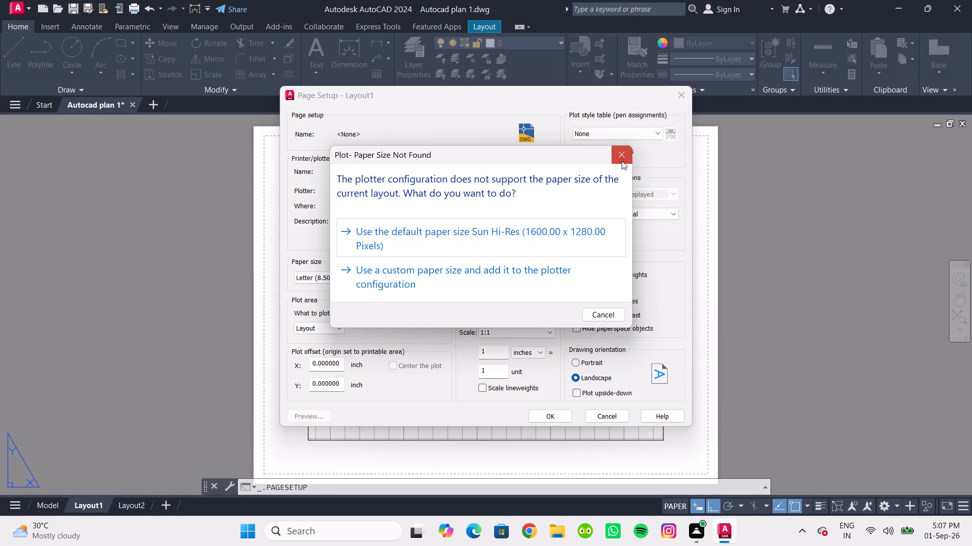
left_click(622, 161)
left_click(403, 173)
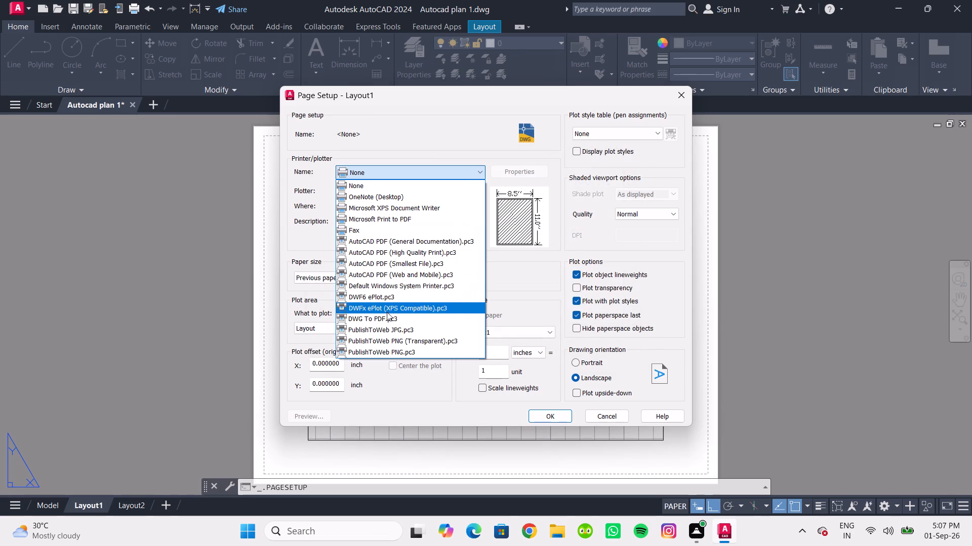
left_click(387, 316)
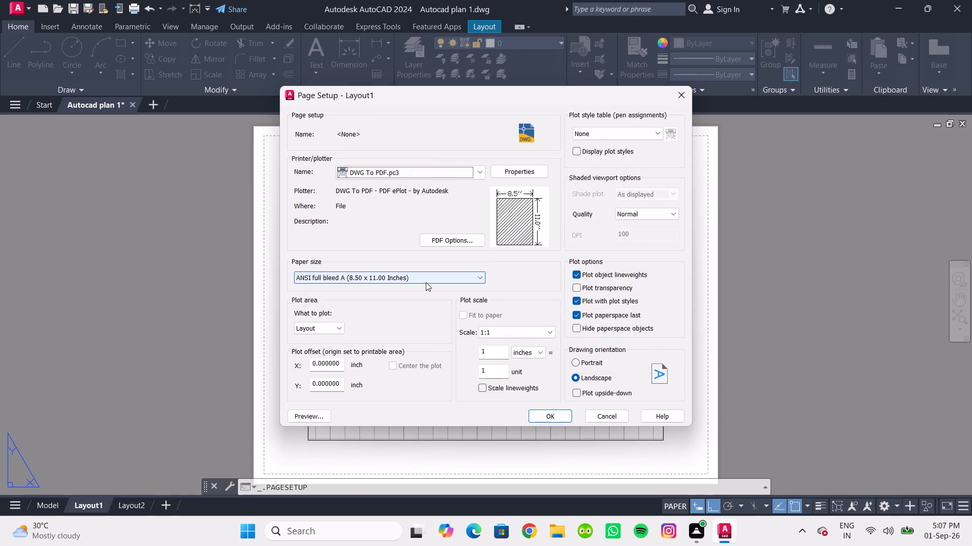
Set the paper size to ISO full bleed A3 (297.00 x 420.00 MM).
left_click(429, 276)
scroll(354, 366, "down", 6)
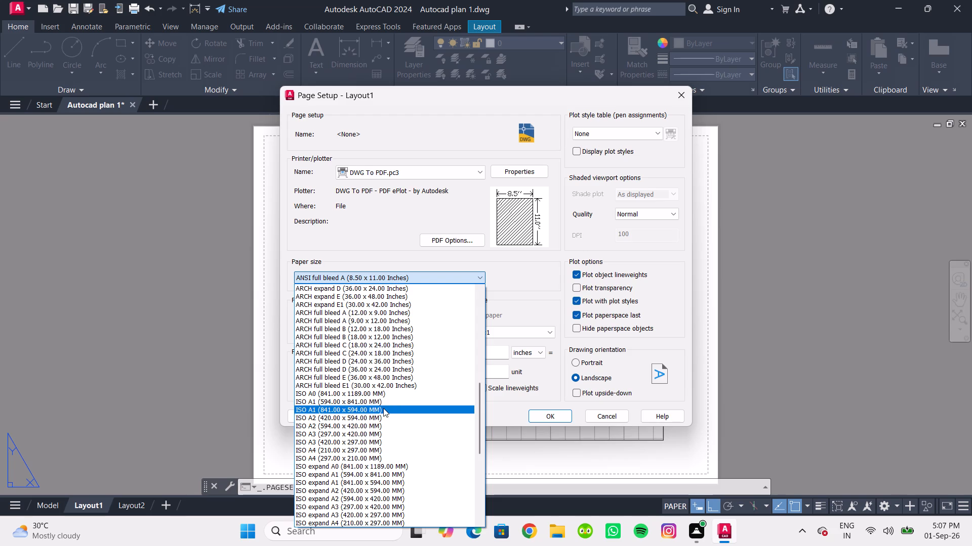
scroll(389, 420, "down", 4)
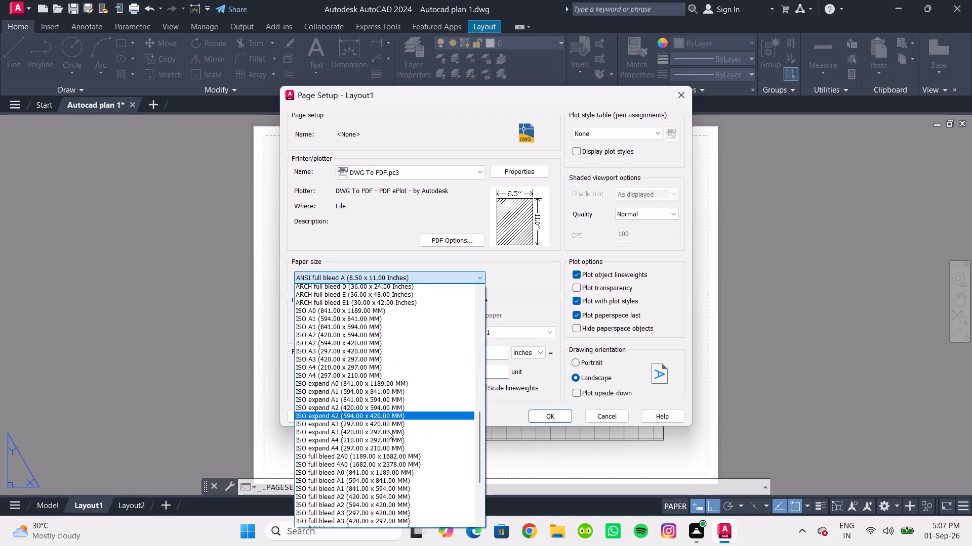
scroll(388, 431, "down", 2)
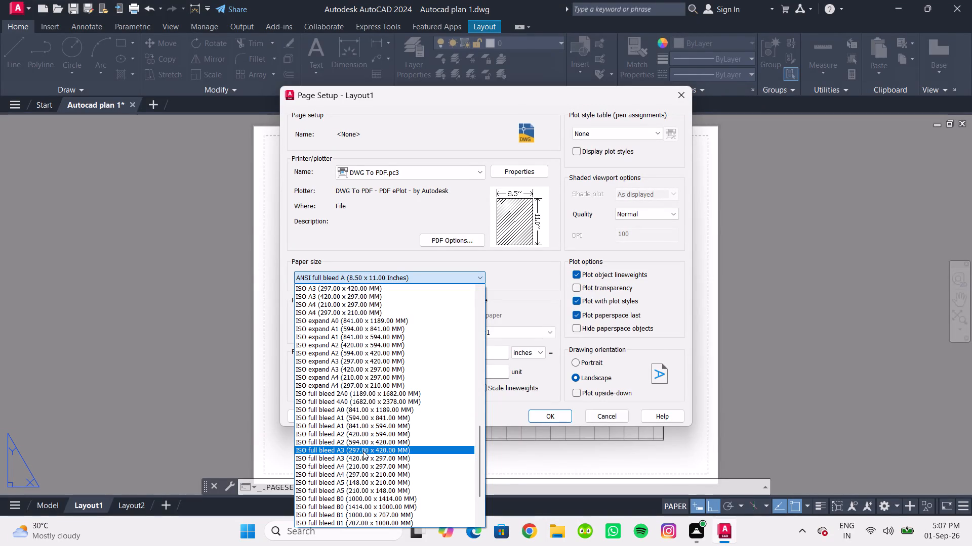
left_click(364, 453)
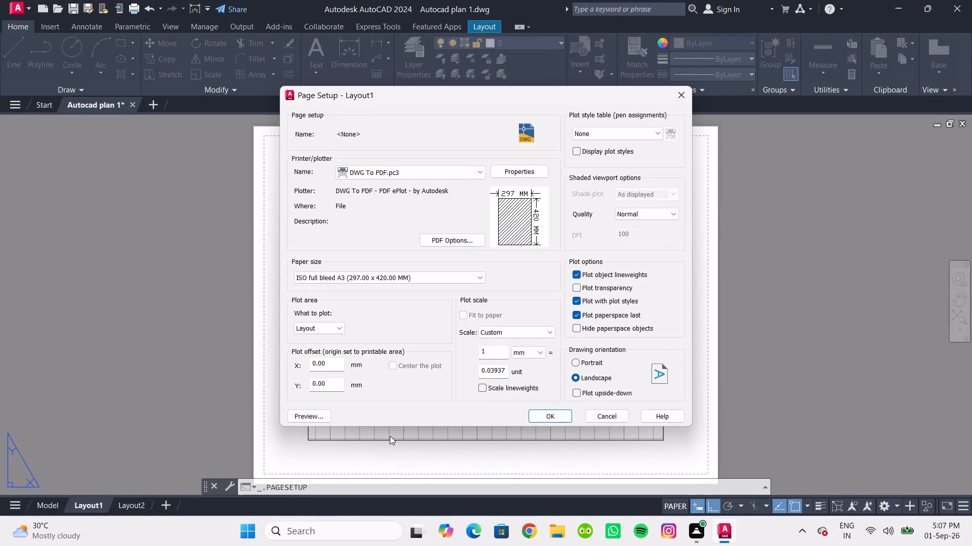
Set the plot scale units to inches at 1:1 with landscape orientation, and apply the page setup to Layout1.
left_click(519, 335)
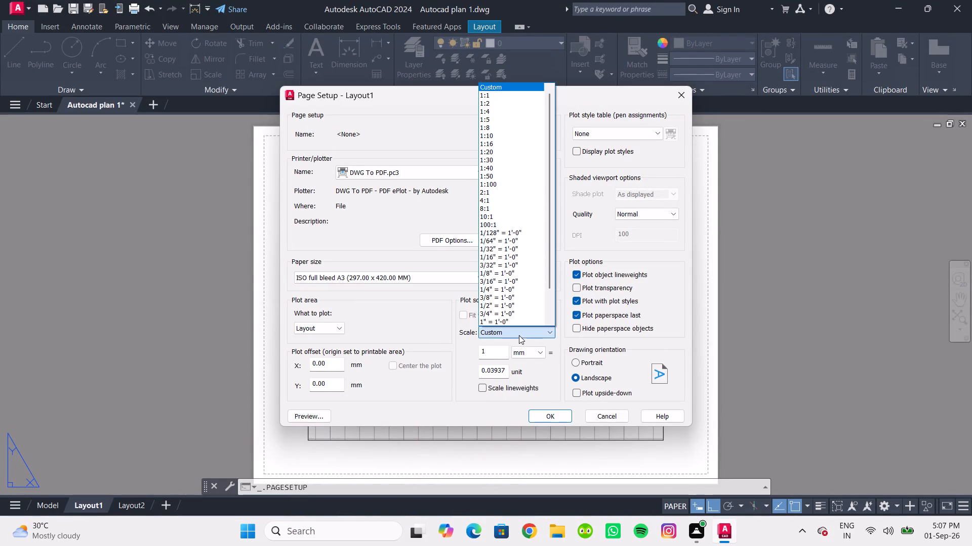
left_click(519, 335)
left_click(541, 350)
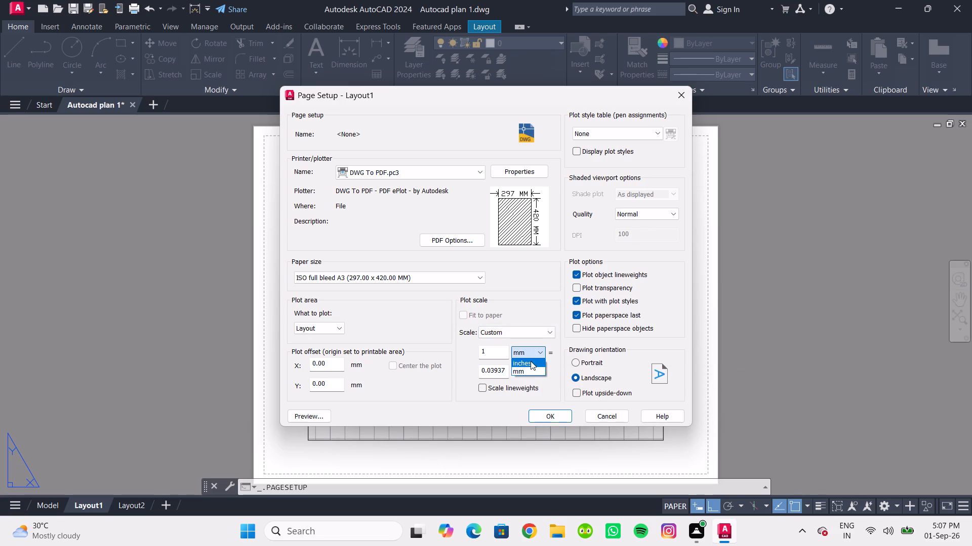
left_click(530, 363)
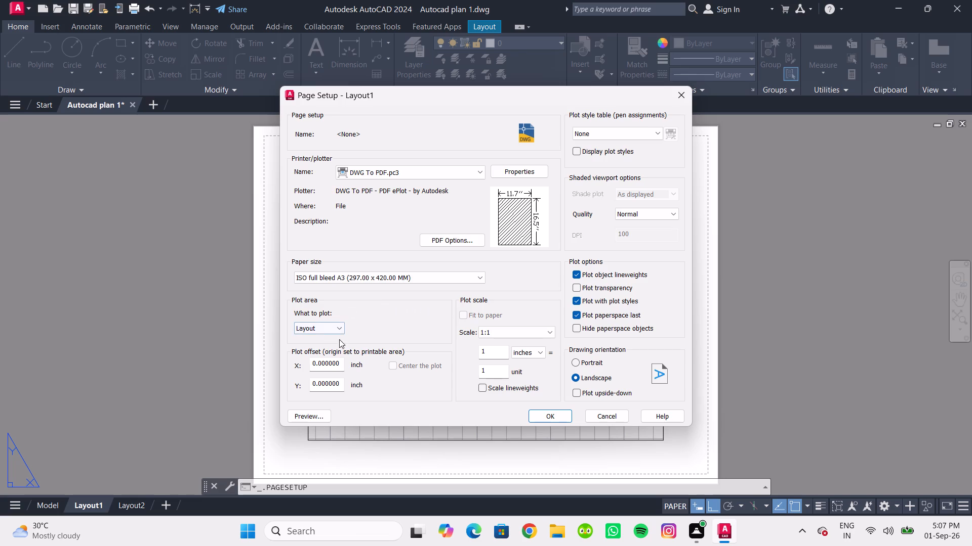
left_click(578, 361)
left_click(575, 377)
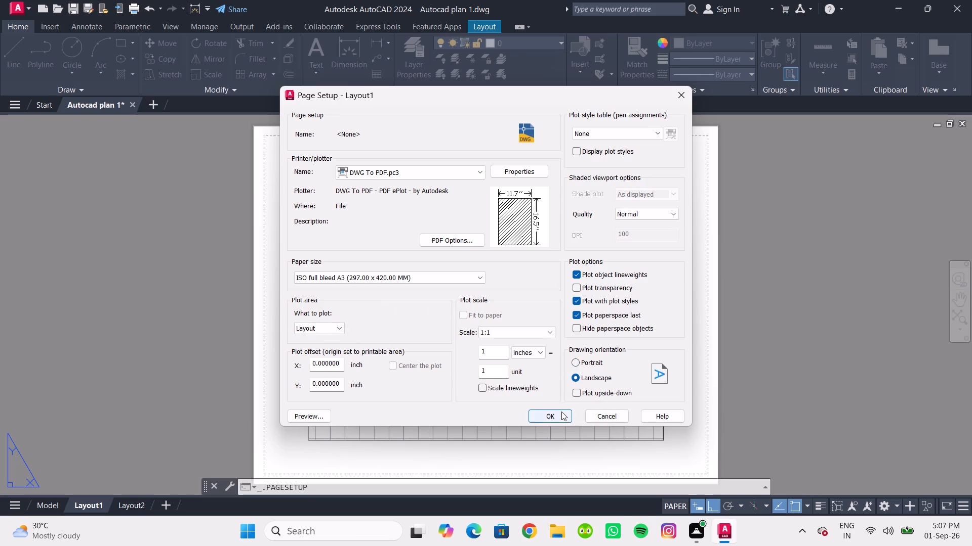
left_click(561, 412)
left_click(522, 390)
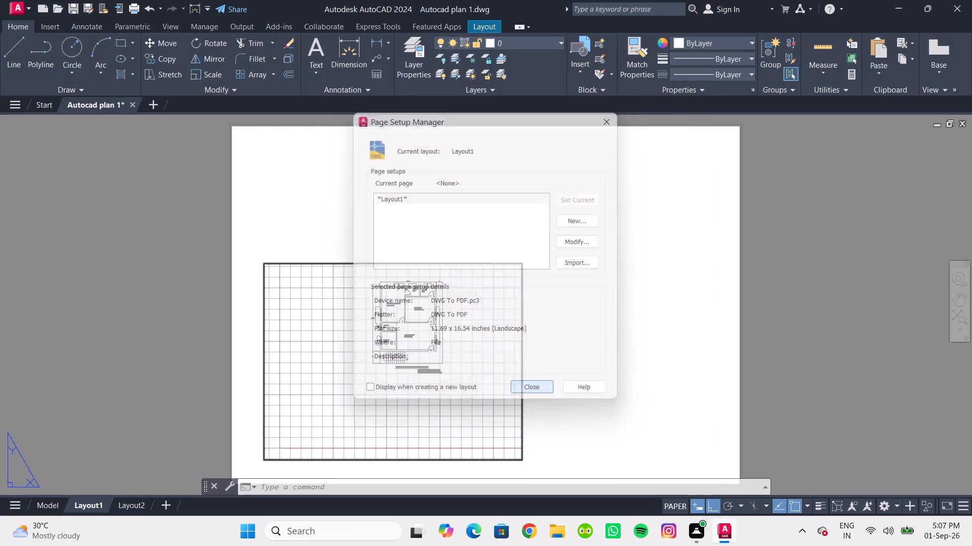
Delete the existing viewport from the Layout1 sheet.
scroll(547, 378, "down", 3)
middle_click_drag(562, 398, 551, 391)
scroll(554, 392, "up", 2)
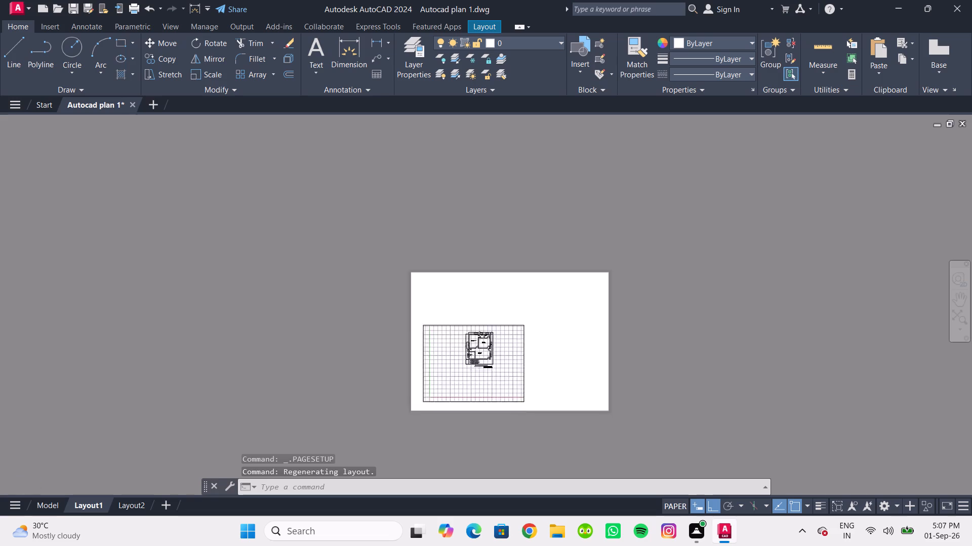
left_click_drag(552, 403, 446, 283)
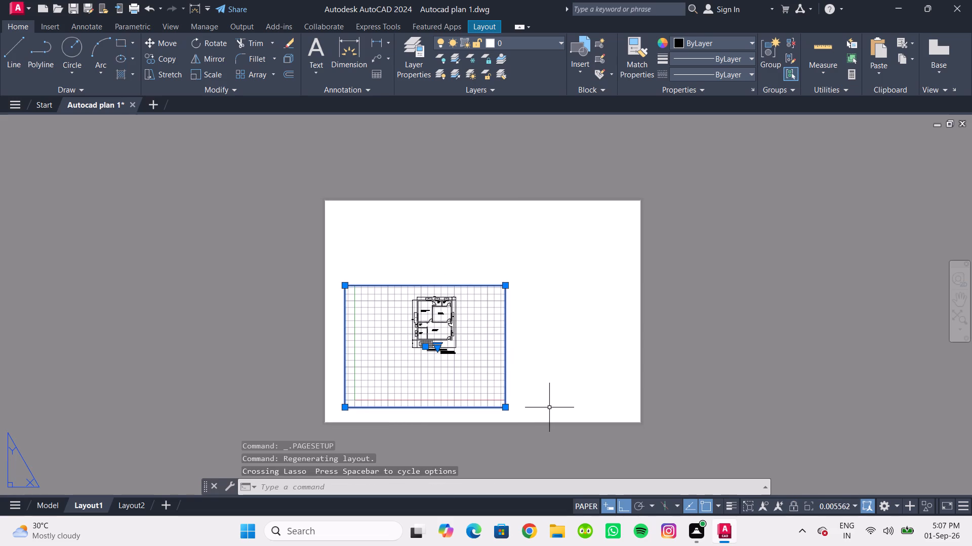
key("Delete")
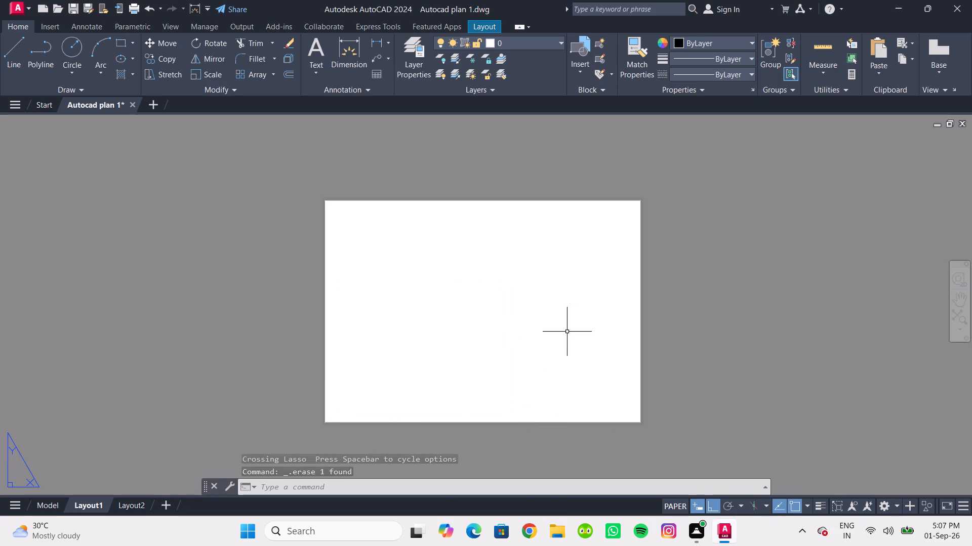
Create a rectangular viewport covering nearly the whole A3 sheet, leaving a narrow margin on all sides.
middle_click_drag(549, 319, 530, 313)
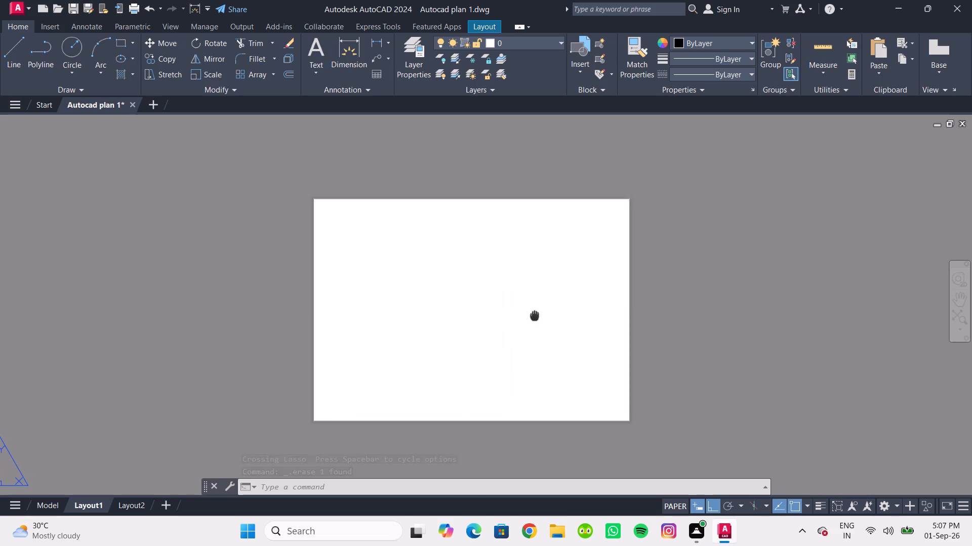
middle_click_drag(530, 313, 511, 303)
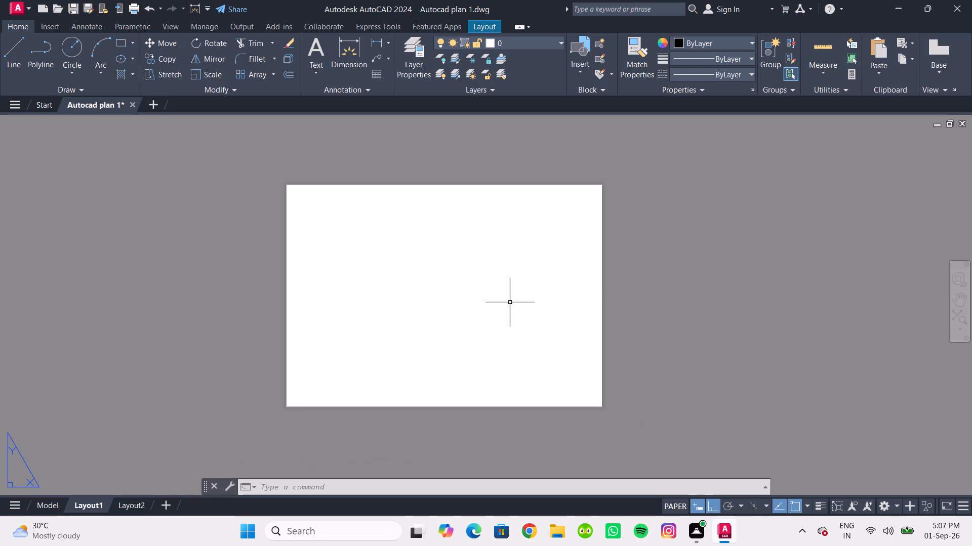
middle_click_drag(510, 302, 481, 305)
middle_click(483, 305)
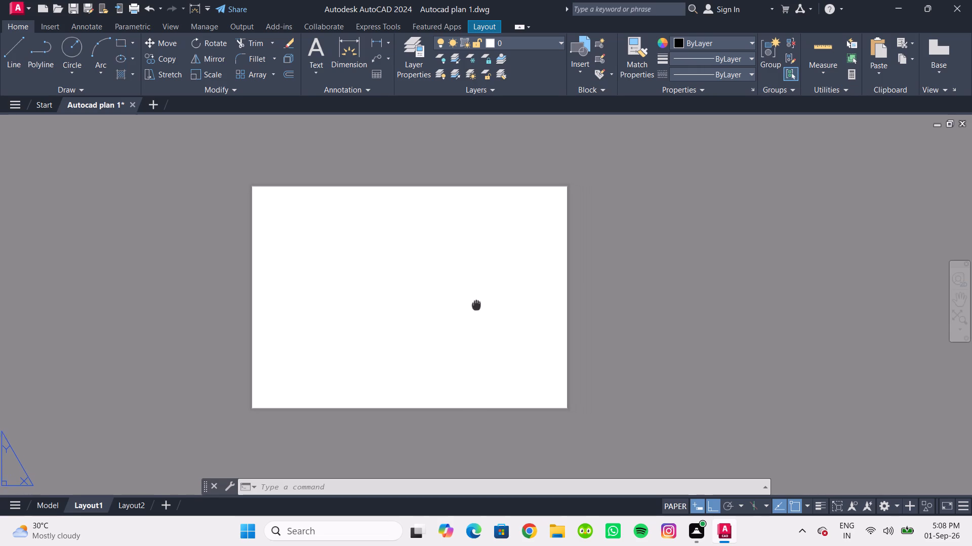
scroll(415, 278, "up", 1)
middle_click_drag(415, 278, 448, 263)
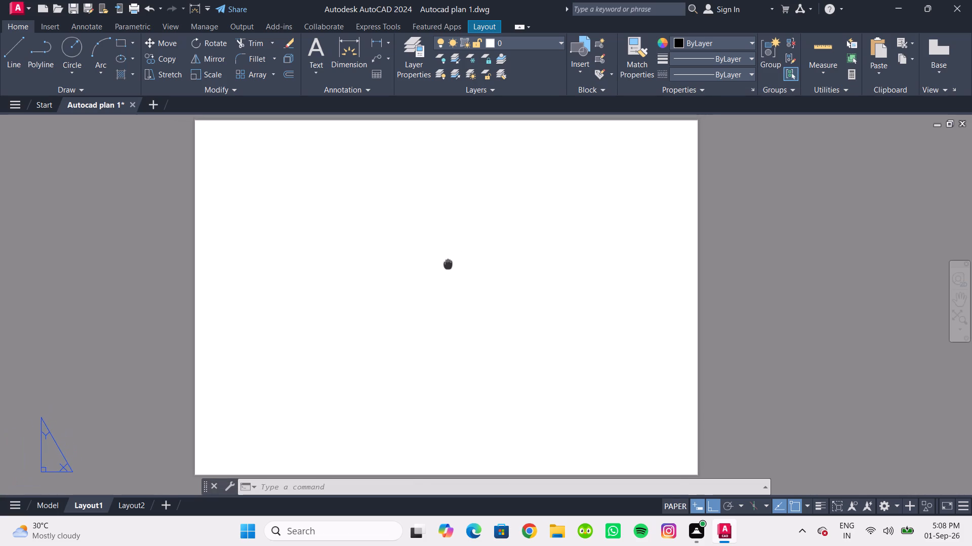
middle_click_drag(448, 263, 461, 261)
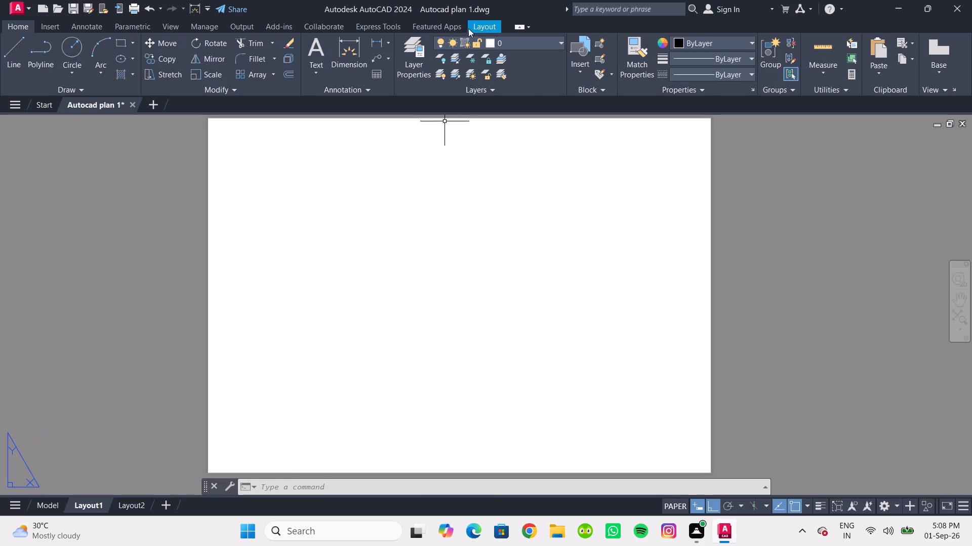
left_click(484, 23)
left_click(165, 40)
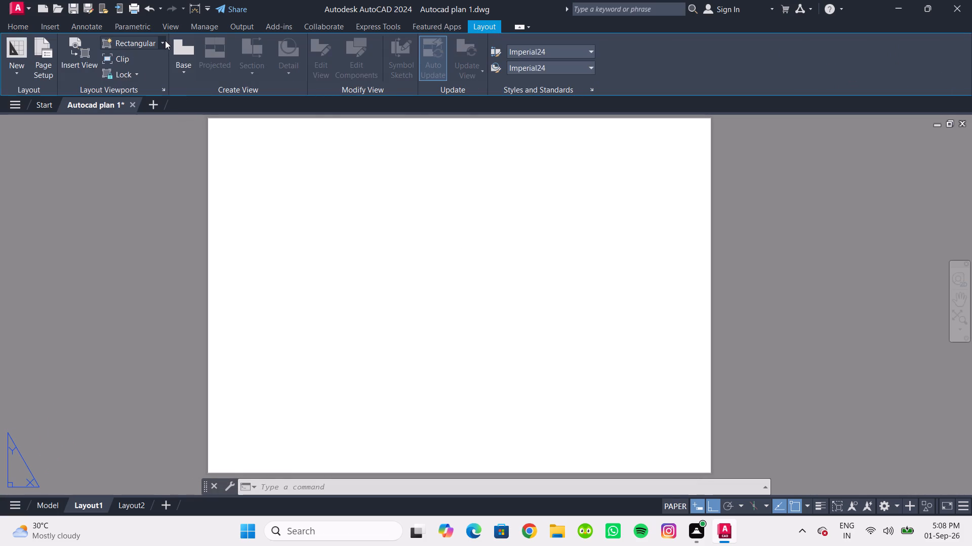
left_click(149, 64)
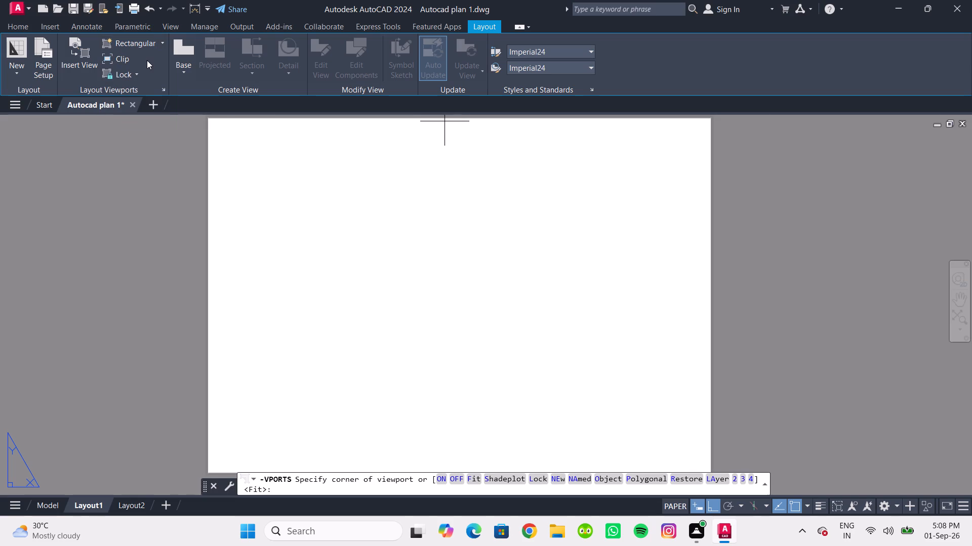
left_click(226, 139)
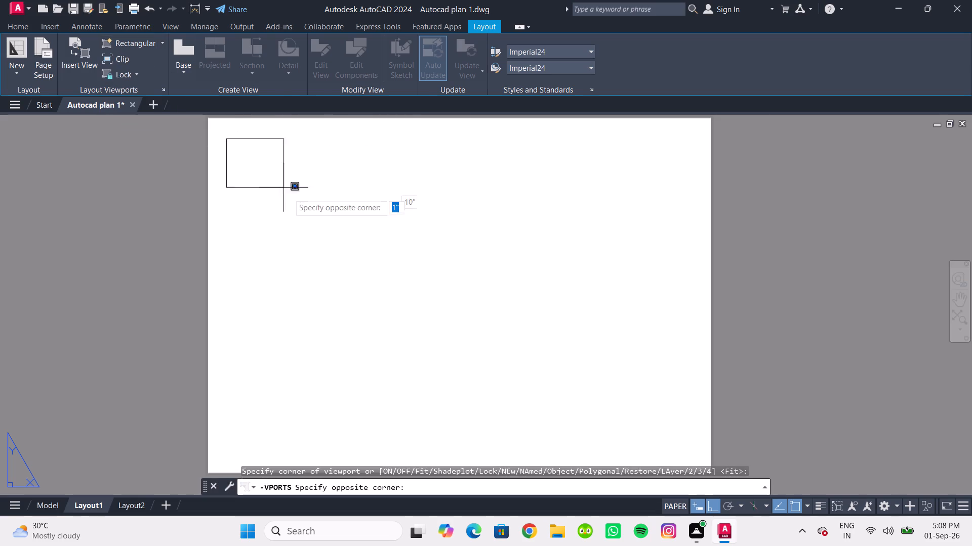
left_click(691, 454)
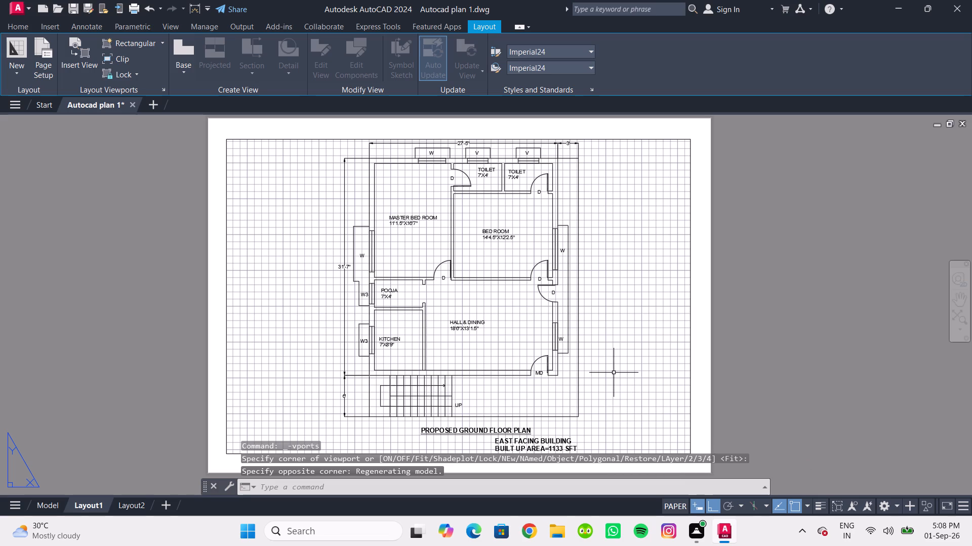
Turn off the grid inside the new viewport and return to paper space.
double_click(614, 373)
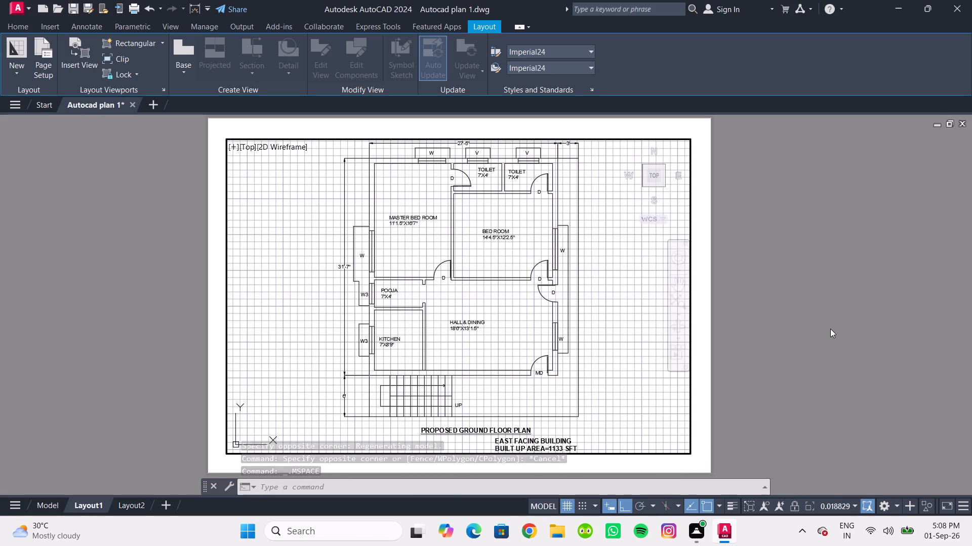
key("F7")
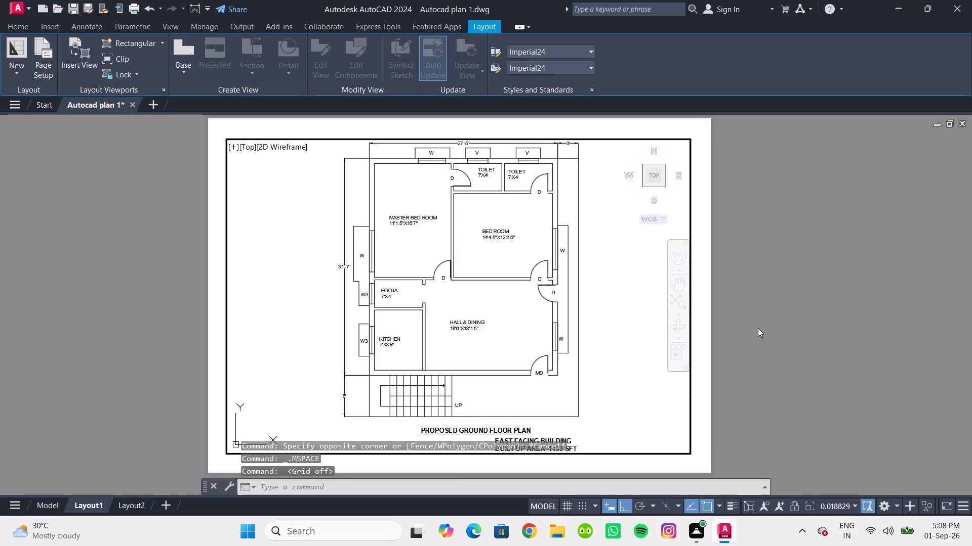
double_click(772, 327)
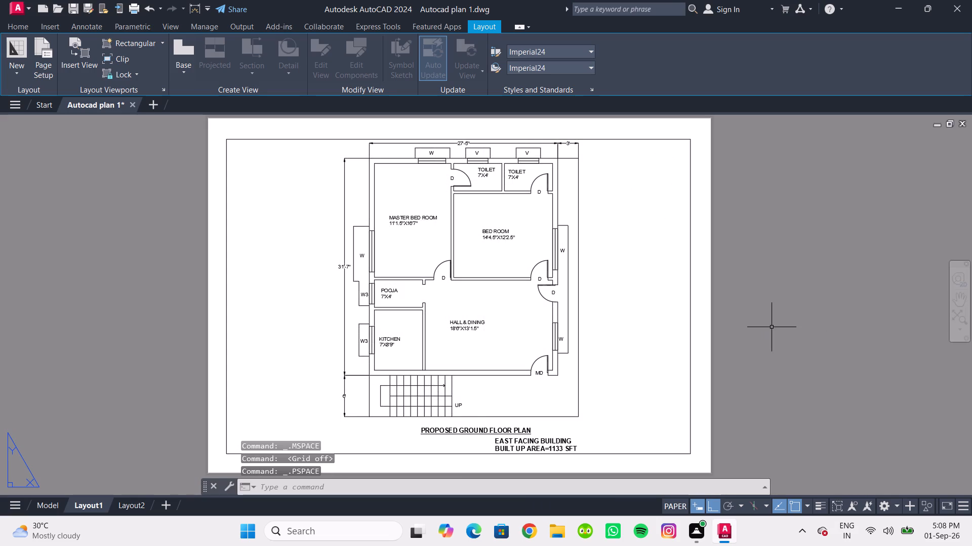
Move the floor plan viewport's border on the Layout1 sheet to the Defpoints layer and clear the selection.
middle_click_drag(772, 327, 747, 328)
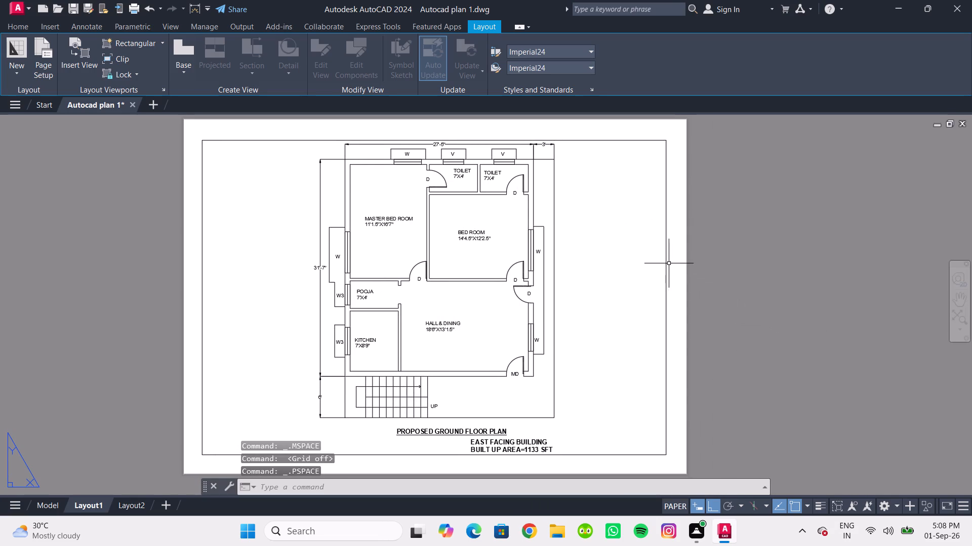
left_click(667, 263)
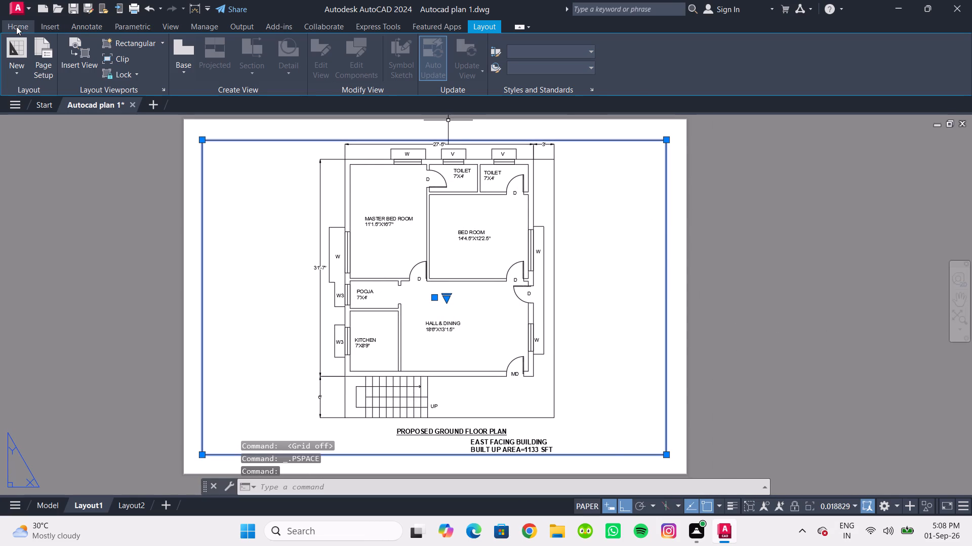
left_click(16, 26)
left_click(528, 46)
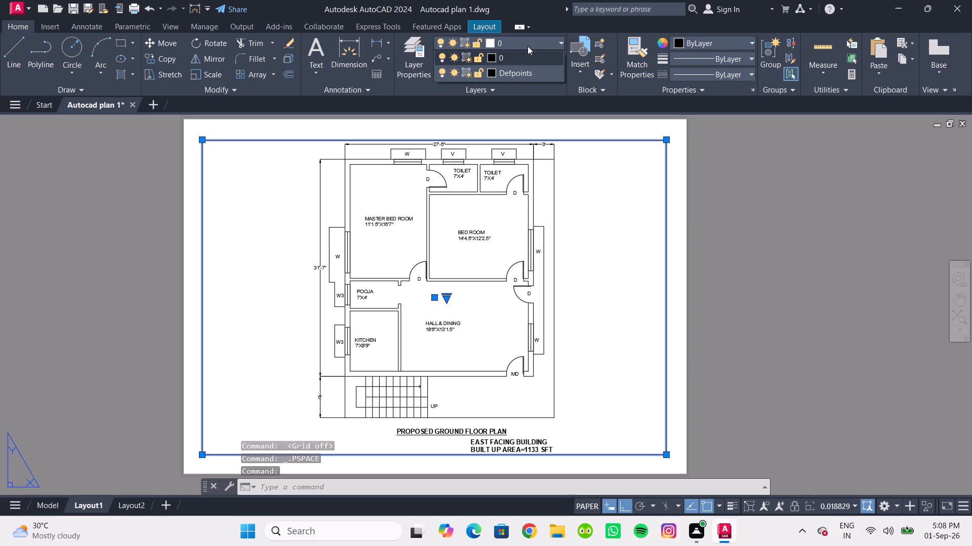
left_click(529, 72)
left_click(748, 210)
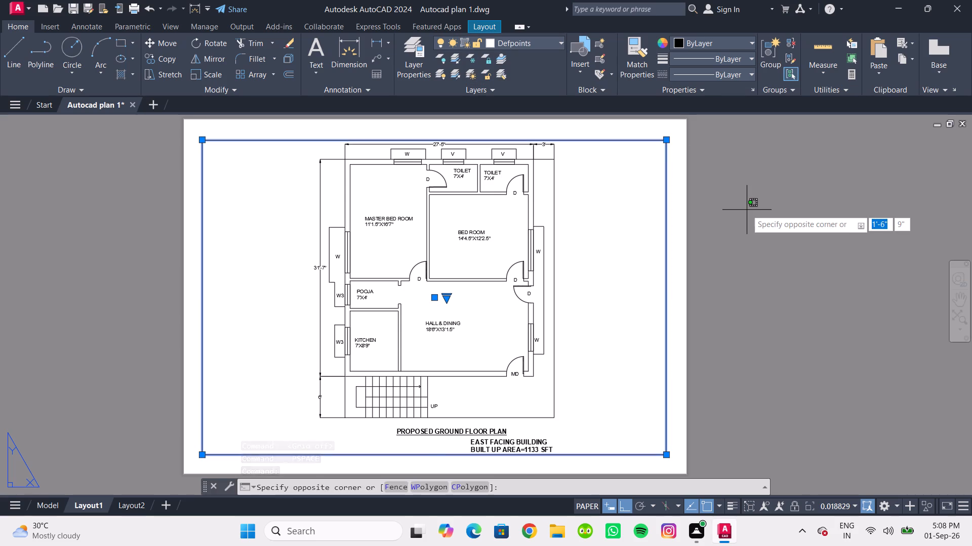
double_click(747, 210)
key("Escape")
key("Escape")
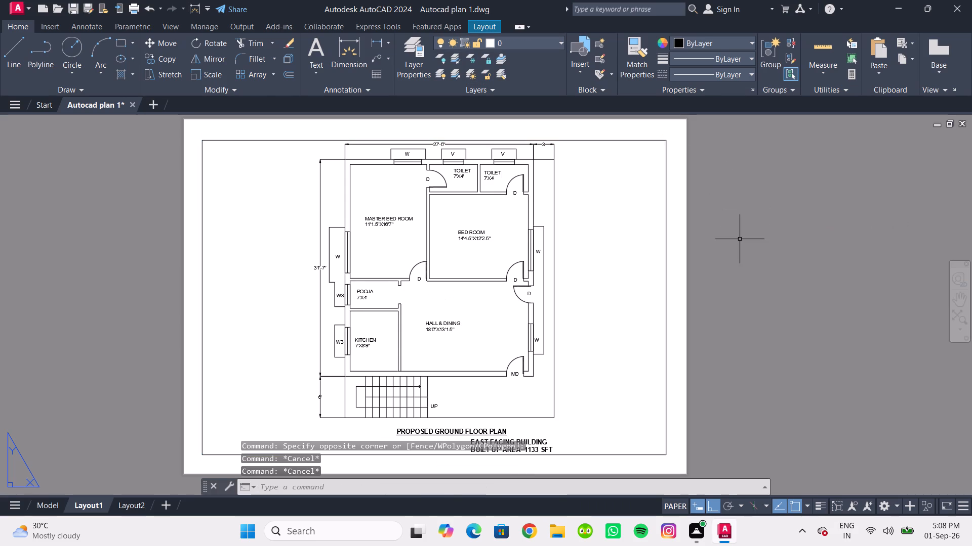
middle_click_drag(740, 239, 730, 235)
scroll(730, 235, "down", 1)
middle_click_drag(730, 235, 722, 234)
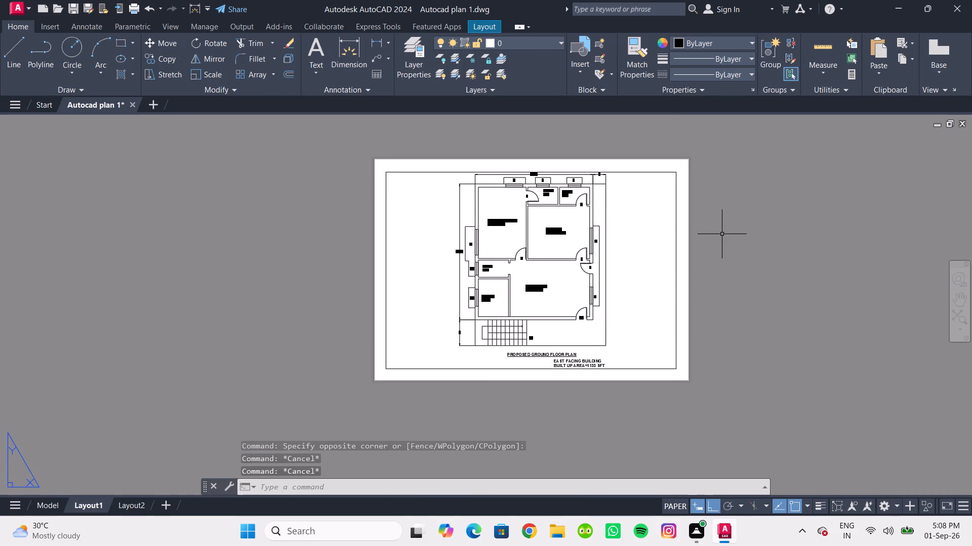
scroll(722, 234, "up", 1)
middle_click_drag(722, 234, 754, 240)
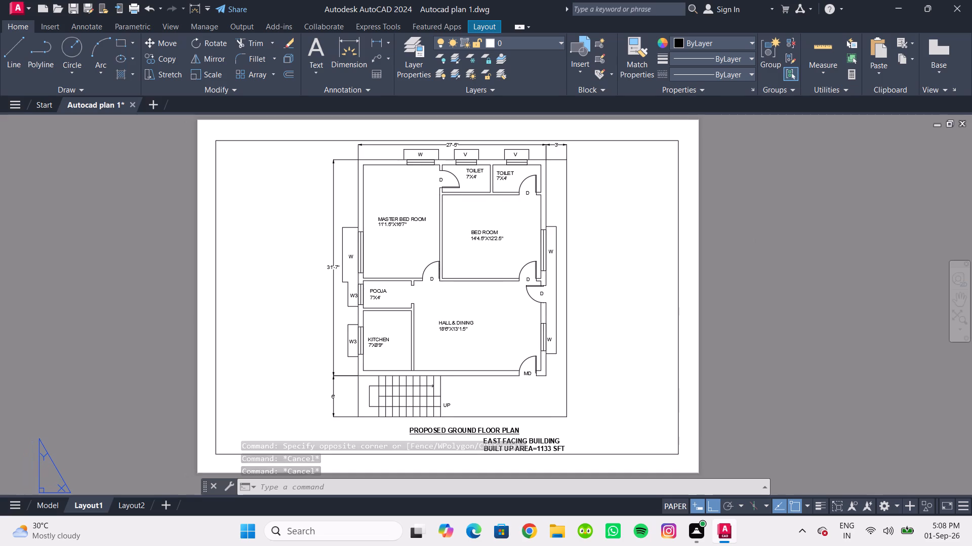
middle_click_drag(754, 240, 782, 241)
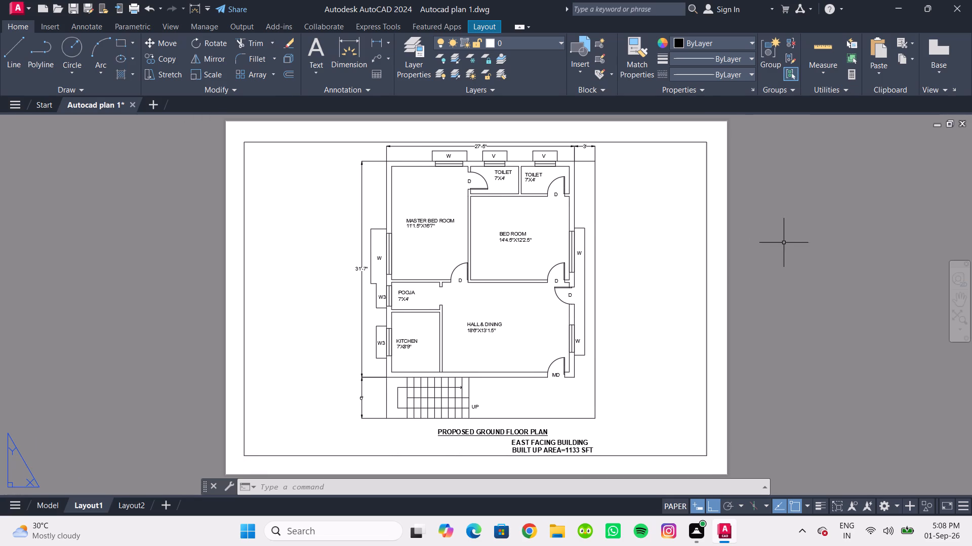
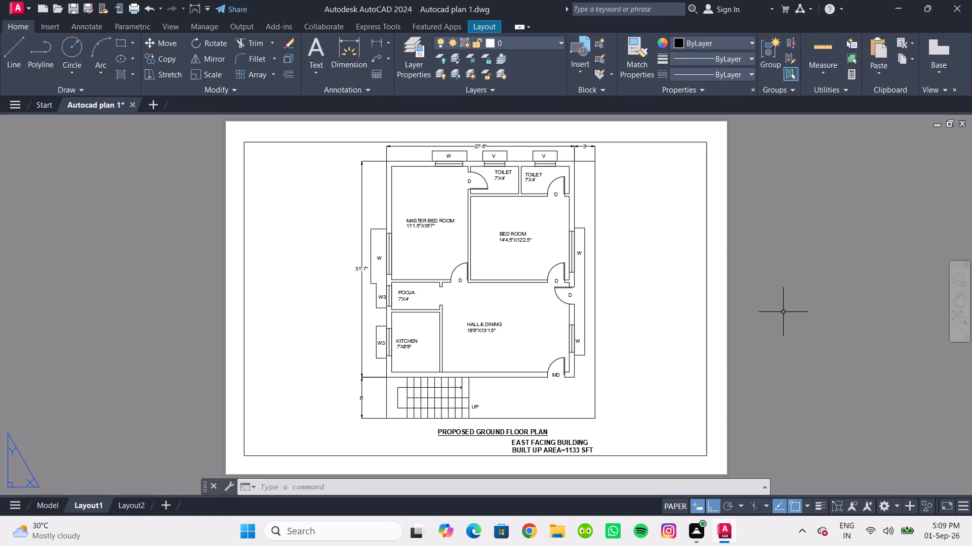
Zoom the floor plan to its extents inside the Layout1 viewport and return to paper space.
middle_click(806, 347)
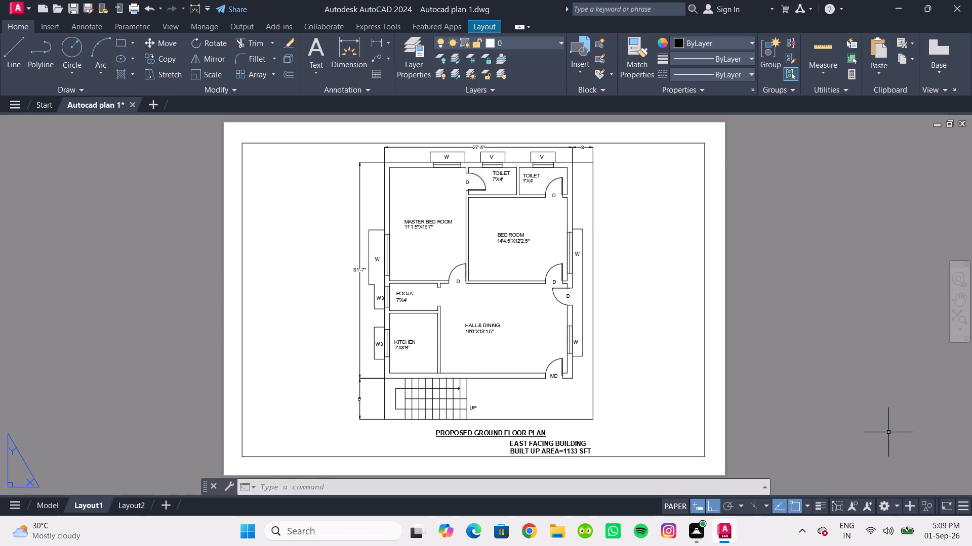
double_click(622, 312)
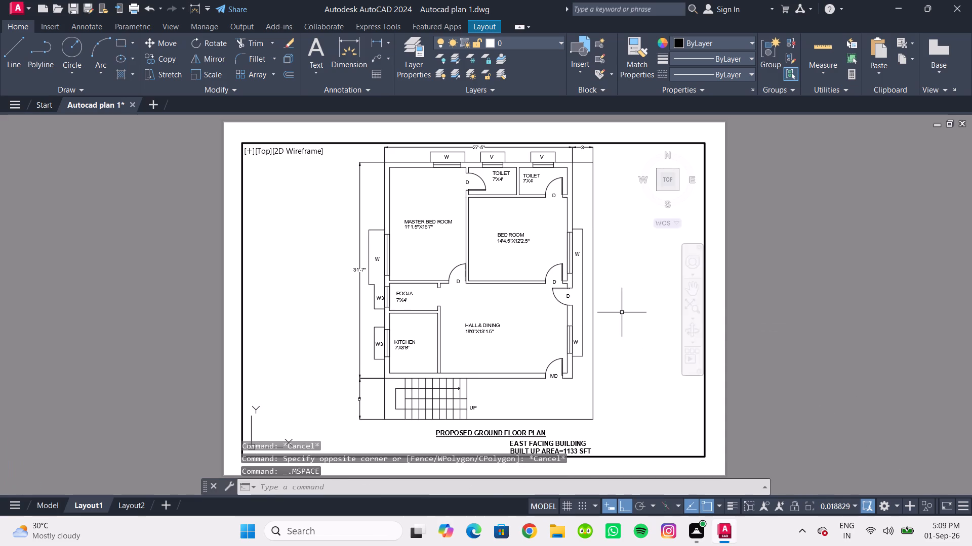
left_click(691, 303)
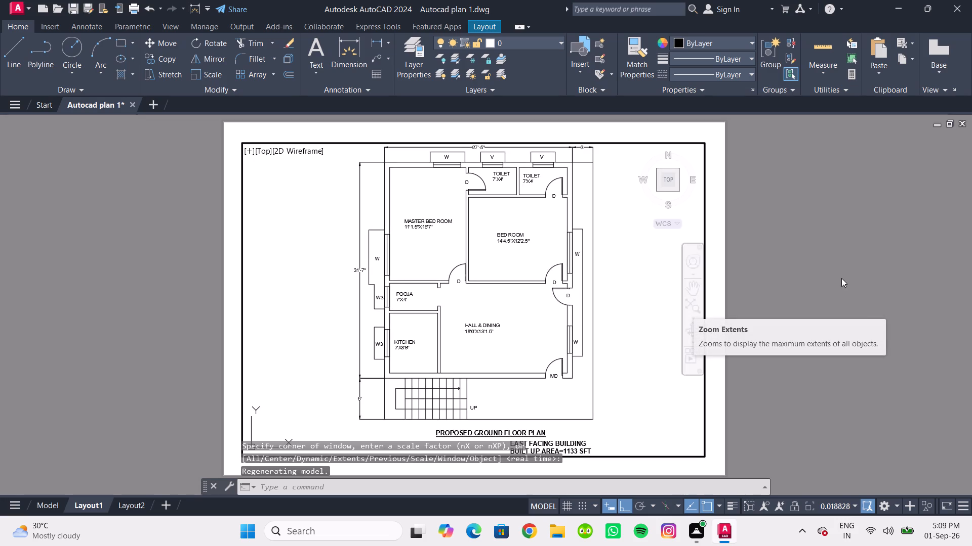
triple_click(841, 278)
left_click(793, 276)
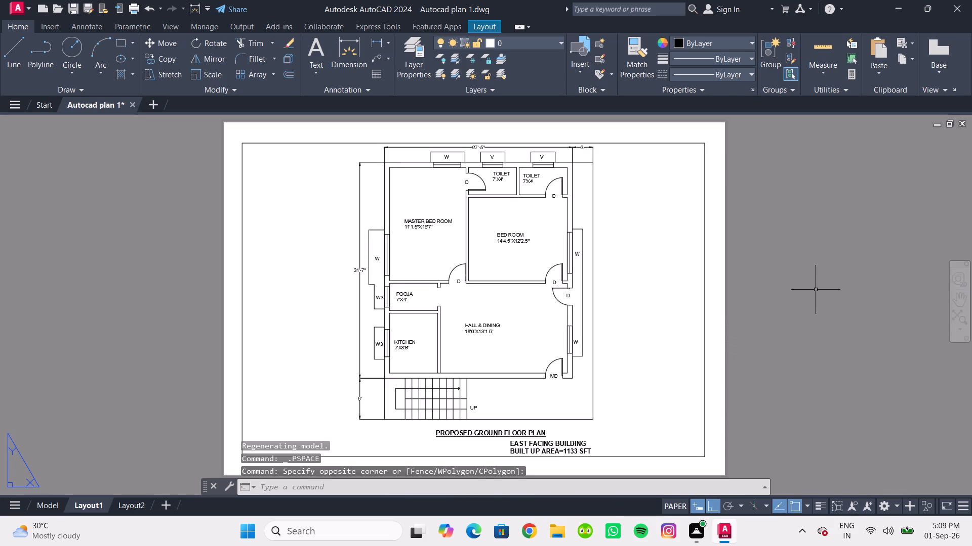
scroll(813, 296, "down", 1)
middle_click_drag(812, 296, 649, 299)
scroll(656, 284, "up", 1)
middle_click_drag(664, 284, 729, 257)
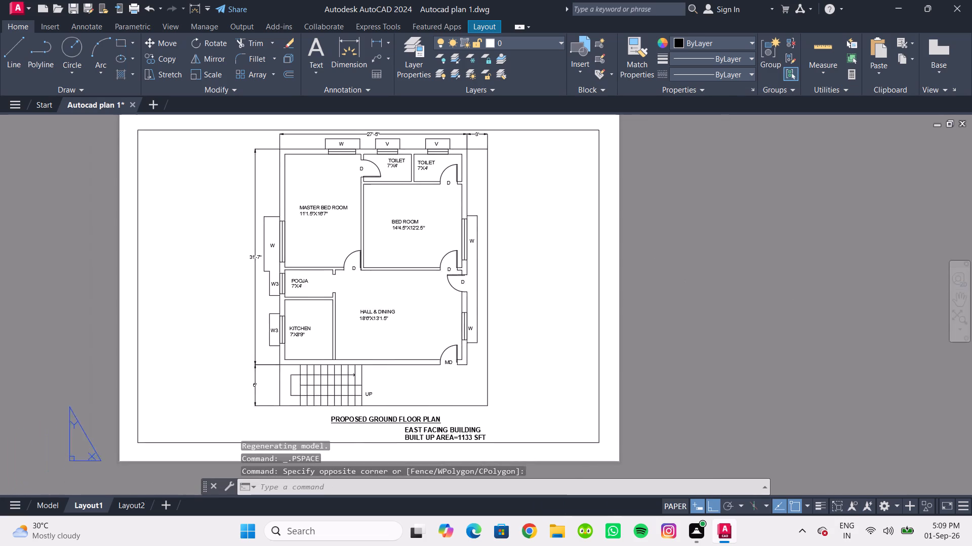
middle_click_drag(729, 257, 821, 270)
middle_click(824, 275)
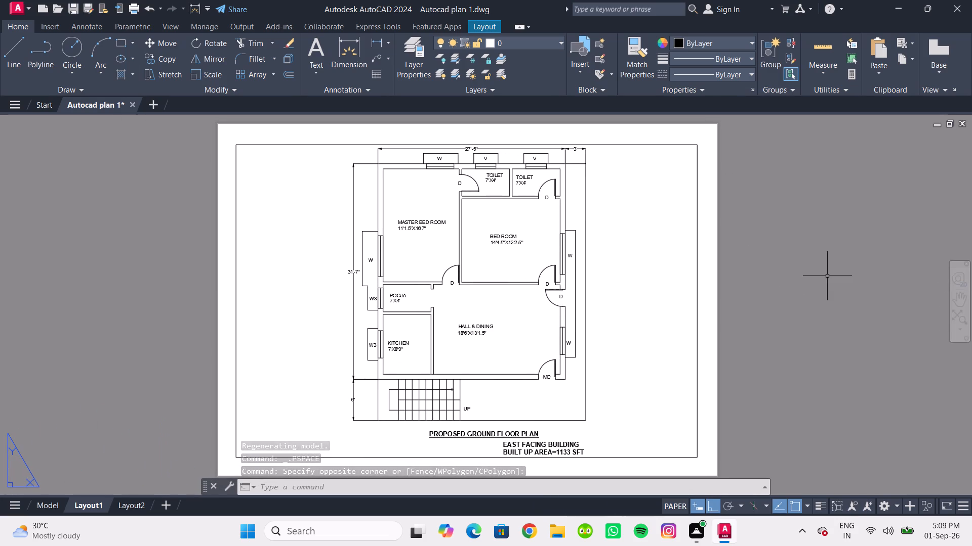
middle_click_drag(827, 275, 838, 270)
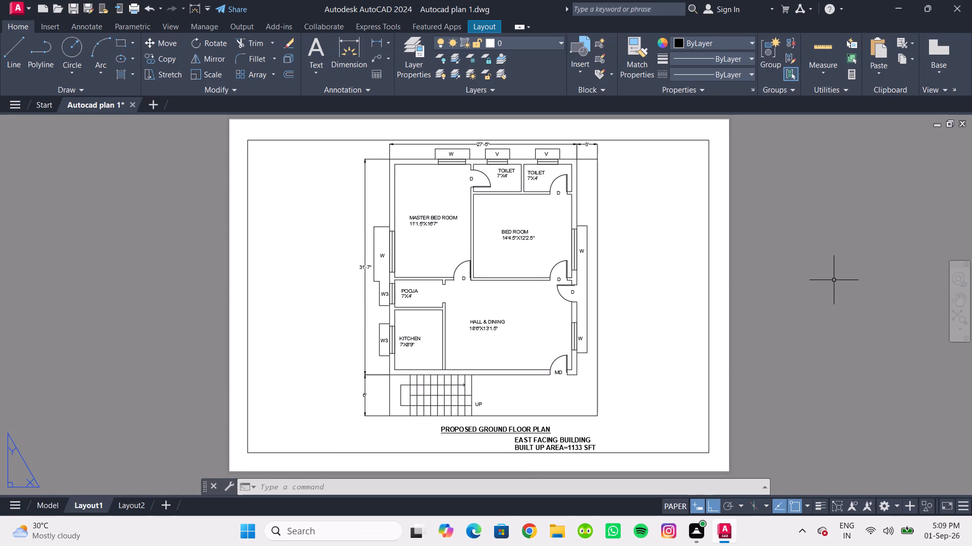
Preview the Layout1 plot with DWG To PDF.pc3, inspect the ground floor plan on the sheet, and exit without plotting.
key("ctrl+p")
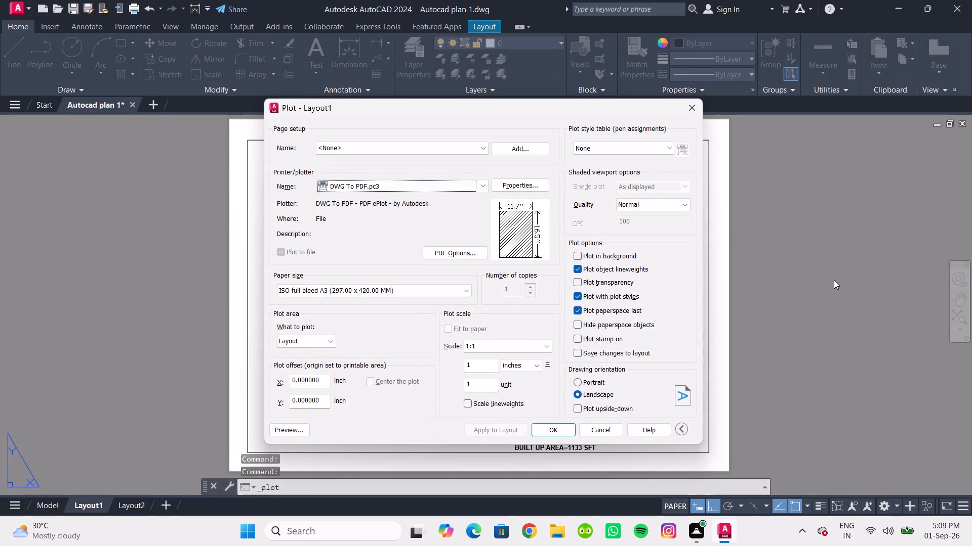
left_click(281, 427)
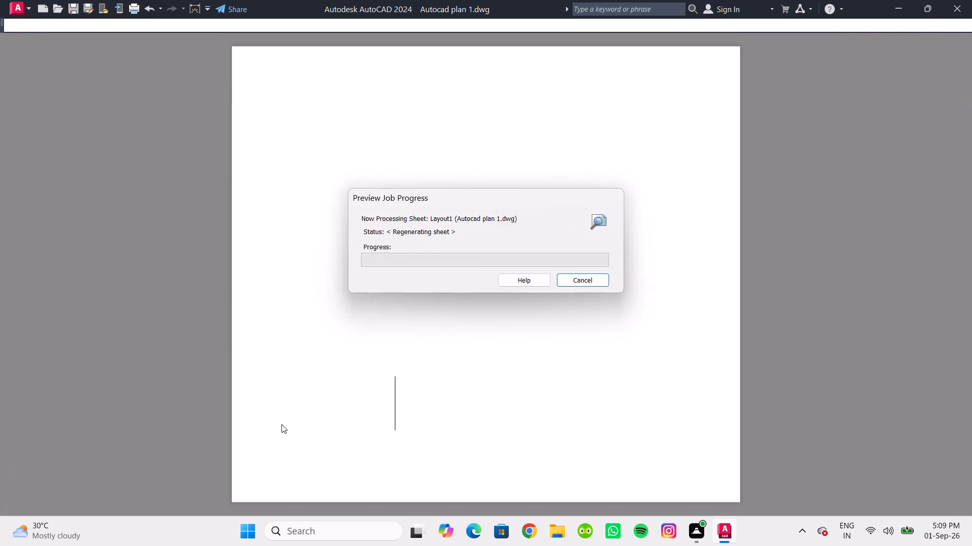
scroll(637, 375, "down", 3)
scroll(640, 376, "up", 1)
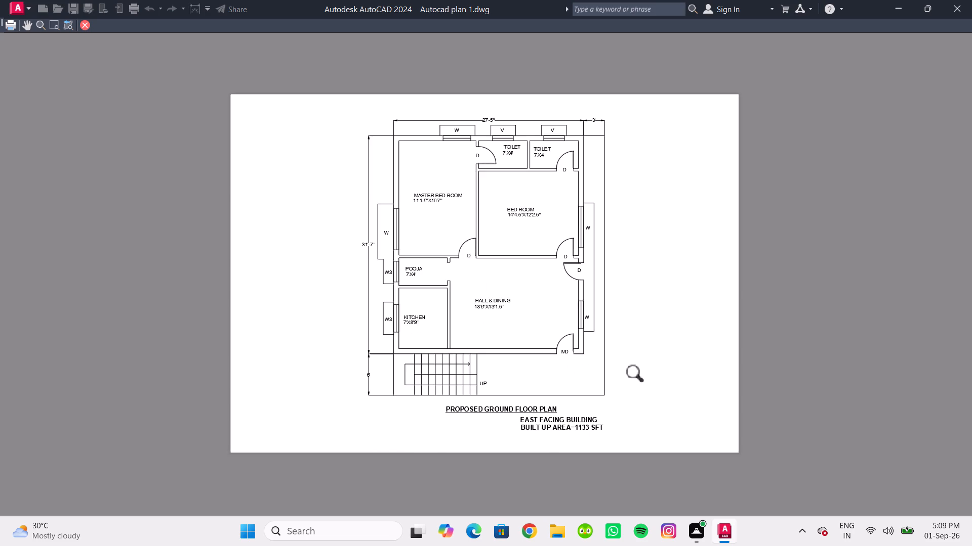
middle_click_drag(639, 377, 605, 392)
middle_click_drag(590, 347, 596, 351)
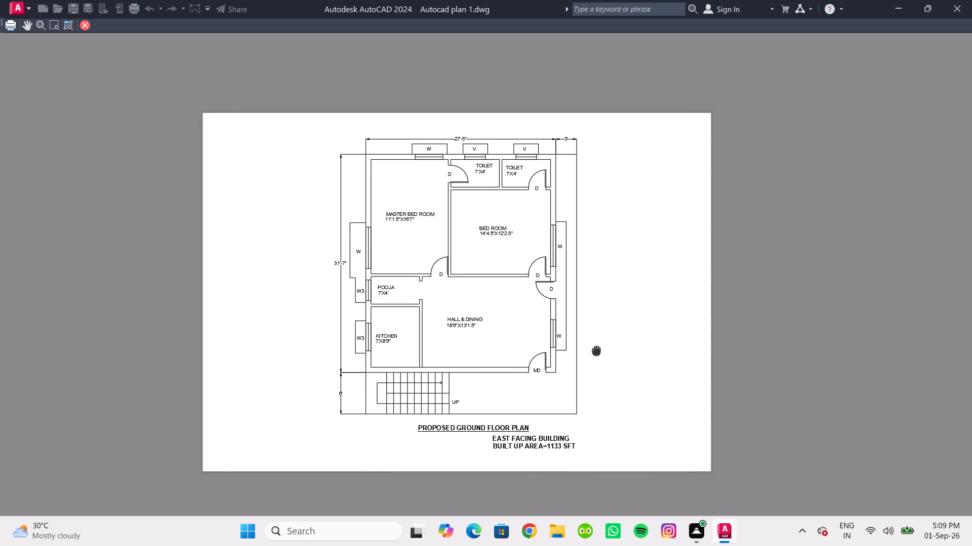
middle_click_drag(596, 351, 599, 353)
middle_click_drag(599, 353, 585, 357)
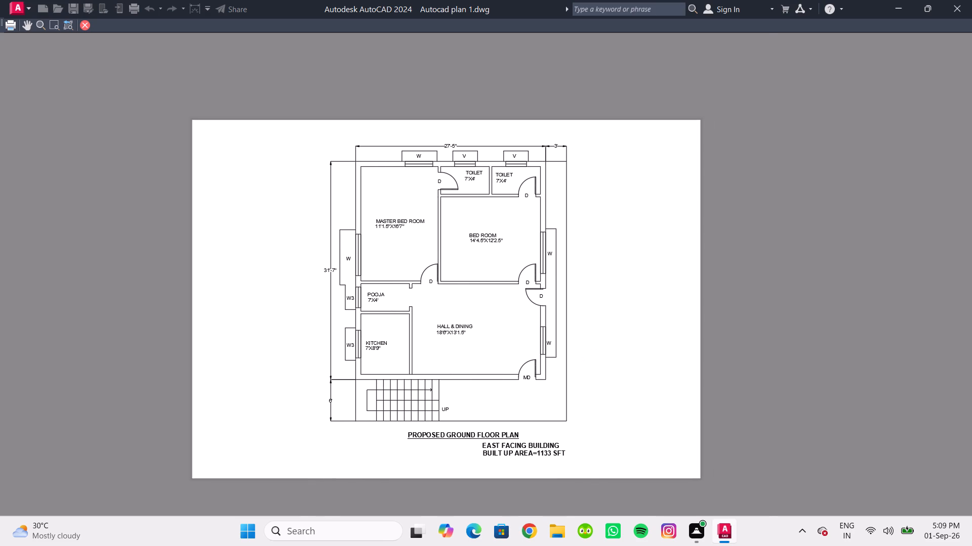
scroll(585, 357, "up", 1)
scroll(585, 357, "down", 1)
middle_click_drag(585, 357, 574, 352)
scroll(574, 352, "up", 1)
scroll(574, 352, "down", 1)
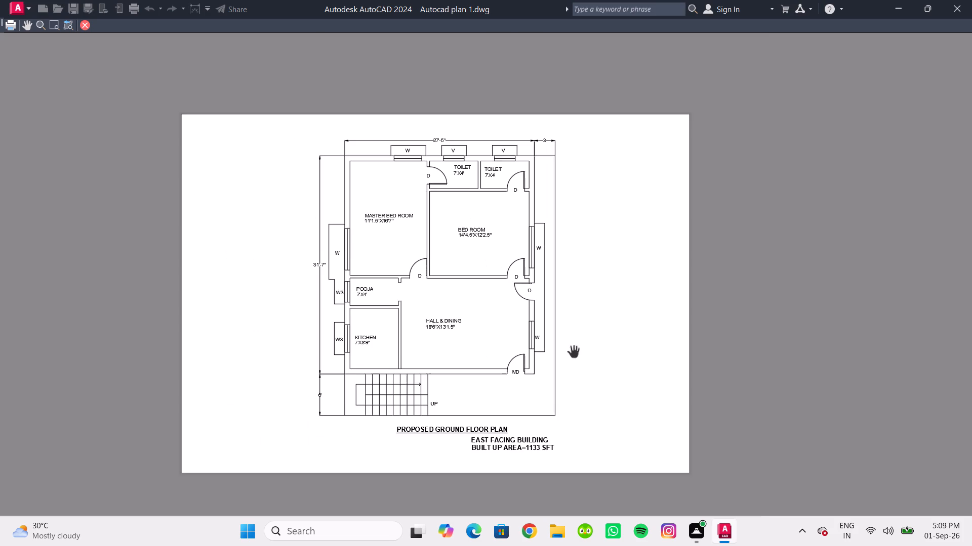
middle_click(574, 352)
scroll(570, 353, "up", 1)
scroll(570, 353, "down", 1)
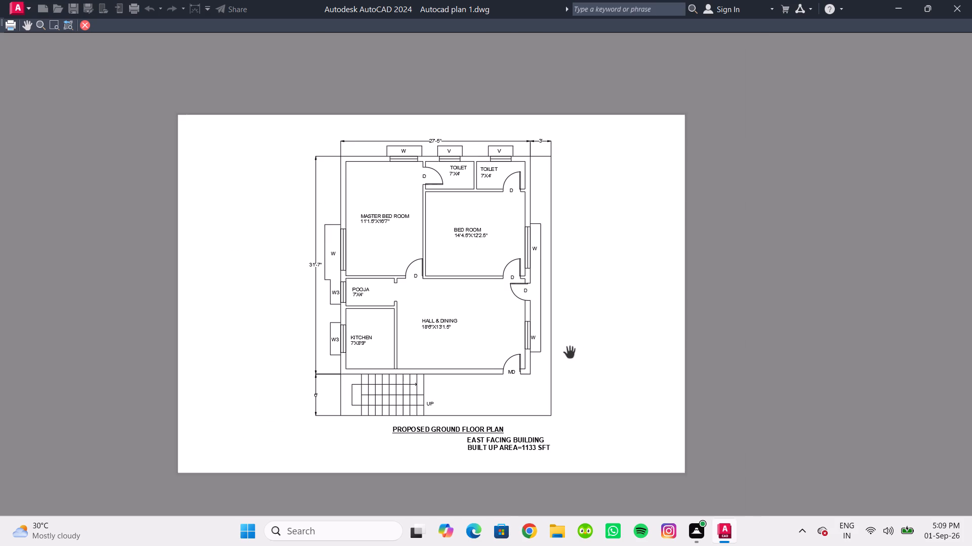
middle_click_drag(576, 357, 597, 365)
scroll(597, 365, "up", 1)
scroll(597, 365, "down", 1)
middle_click_drag(597, 365, 614, 362)
middle_click(614, 362)
scroll(614, 362, "up", 1)
scroll(614, 362, "down", 1)
scroll(614, 362, "up", 1)
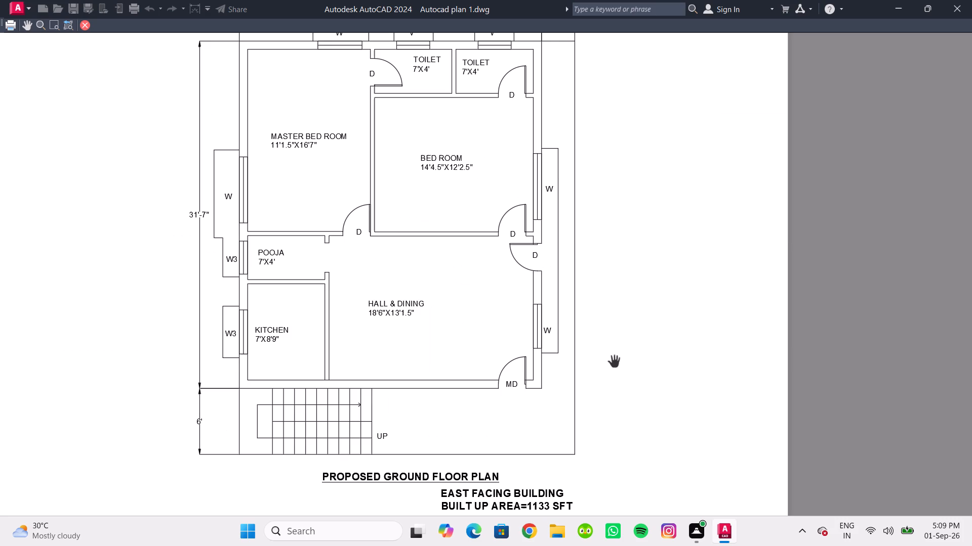
scroll(614, 362, "down", 1)
middle_click_drag(614, 362, 602, 356)
scroll(602, 356, "up", 1)
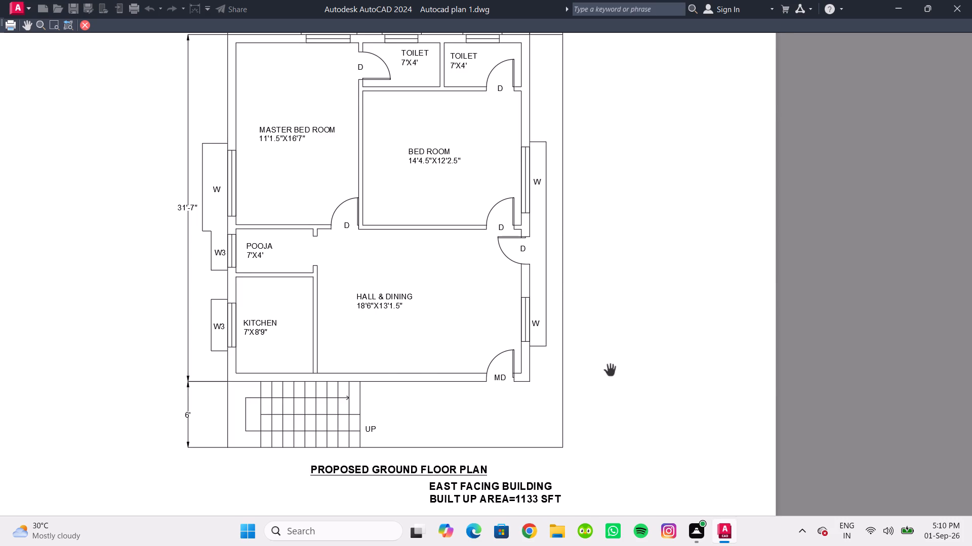
scroll(600, 360, "down", 1)
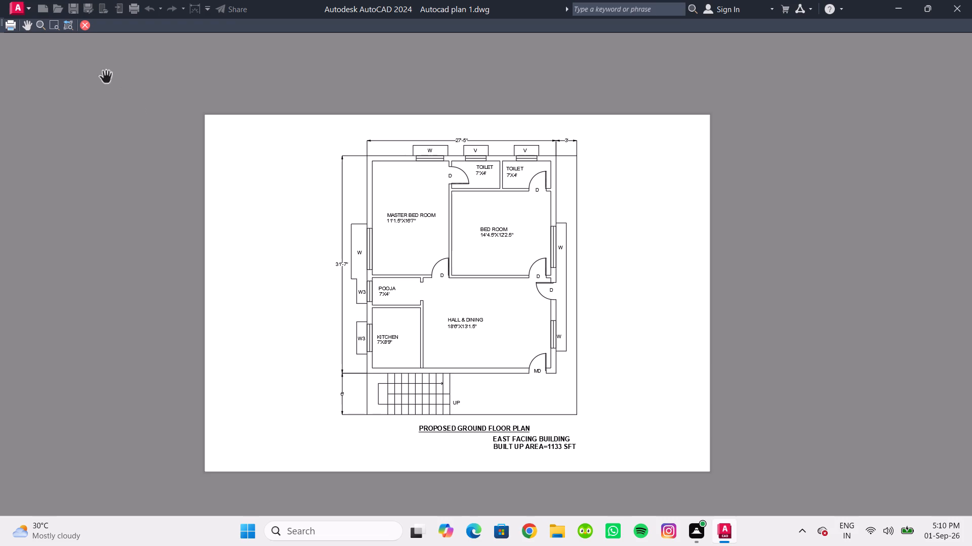
left_click(86, 23)
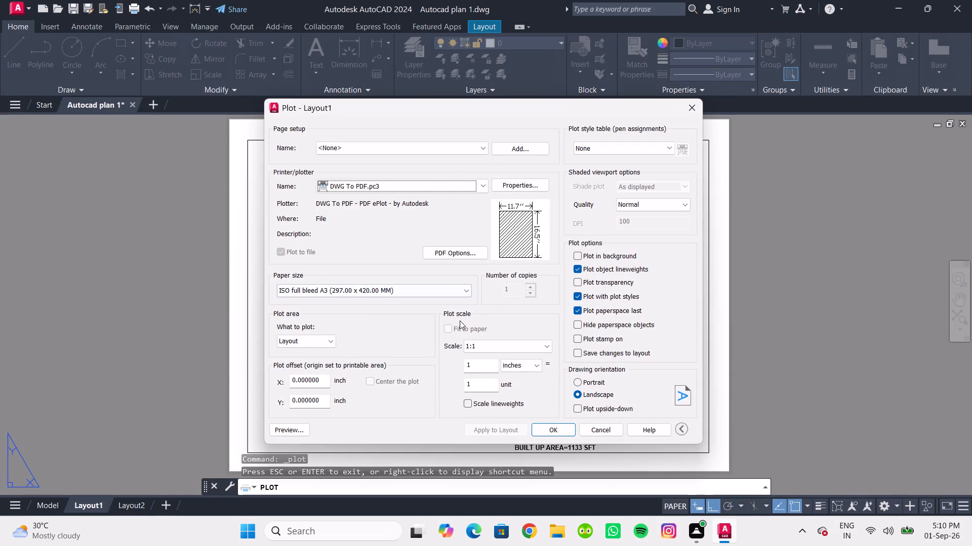
left_click(691, 107)
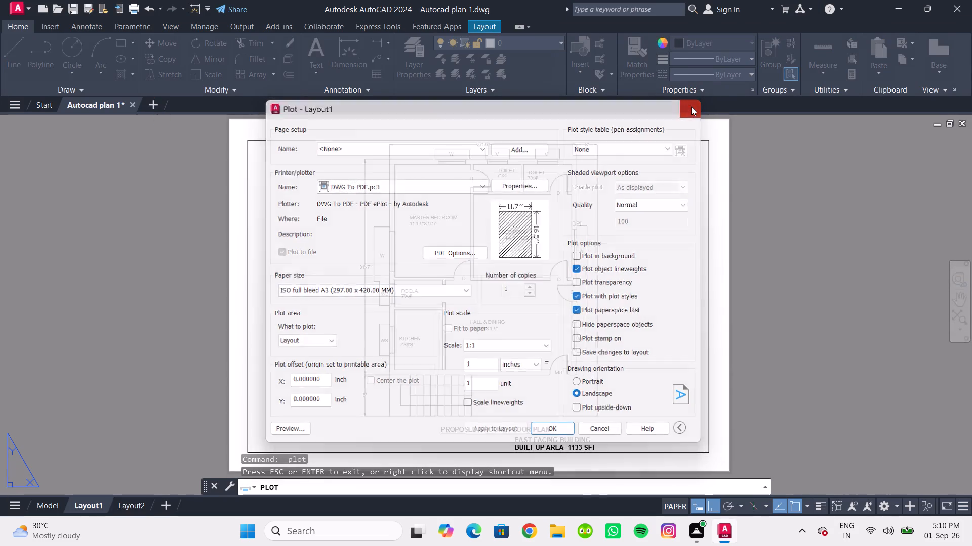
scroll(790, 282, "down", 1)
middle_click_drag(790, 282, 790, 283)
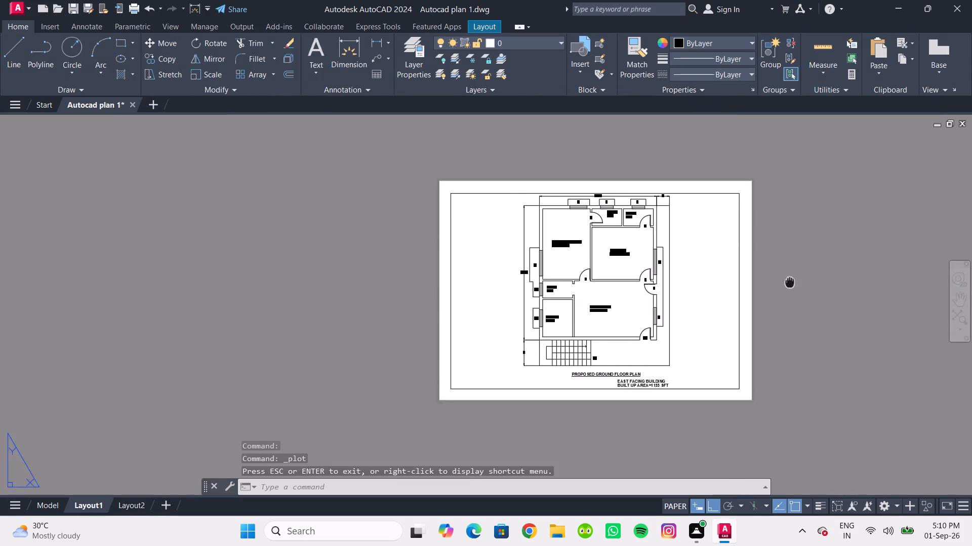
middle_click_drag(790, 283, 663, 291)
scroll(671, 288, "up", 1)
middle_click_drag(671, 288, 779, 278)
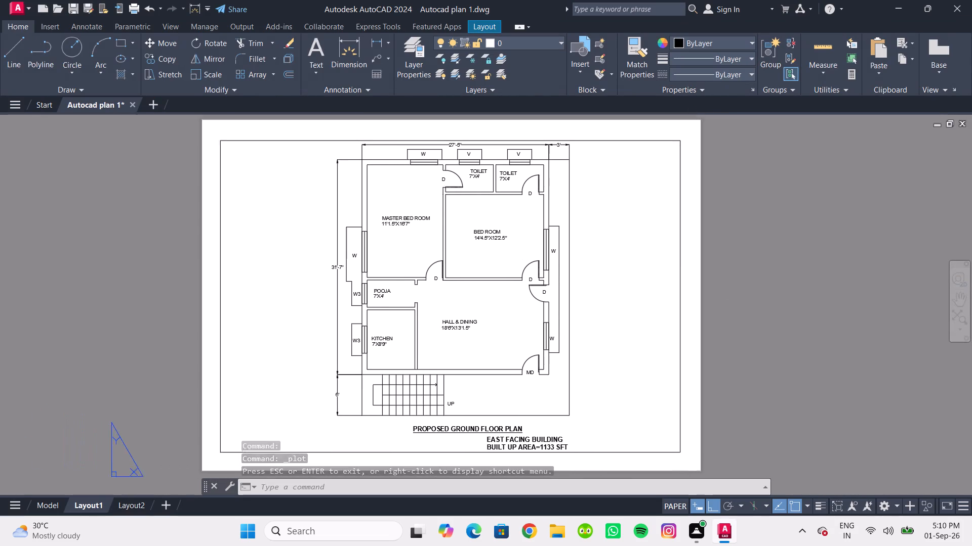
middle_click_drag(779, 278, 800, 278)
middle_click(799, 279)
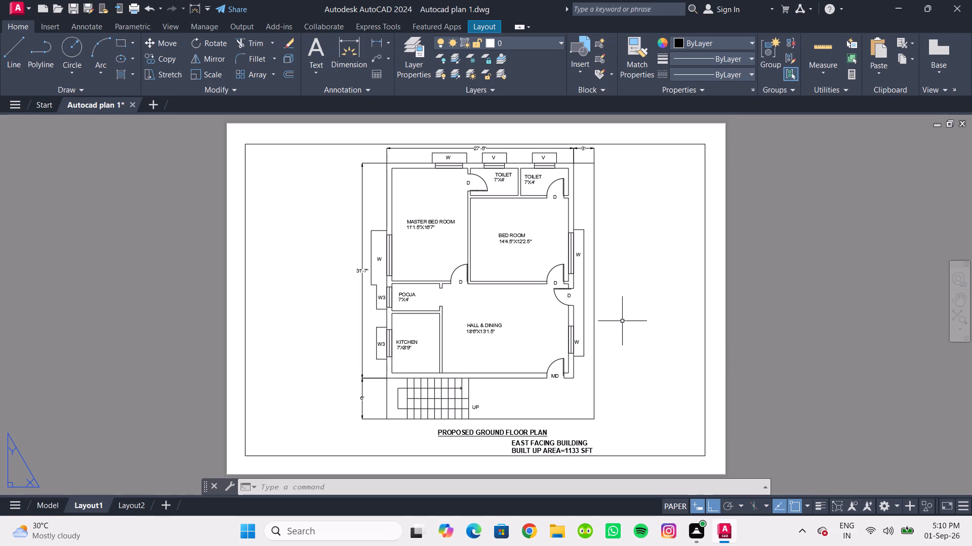
Switch from Layout1 to model space and centre the ground floor plan in view.
left_click(52, 500)
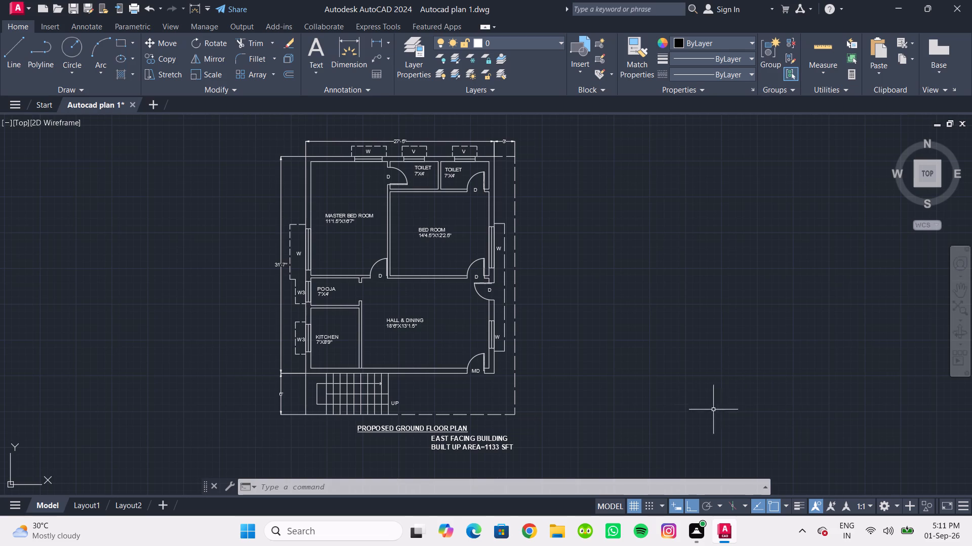
middle_click_drag(619, 373, 651, 375)
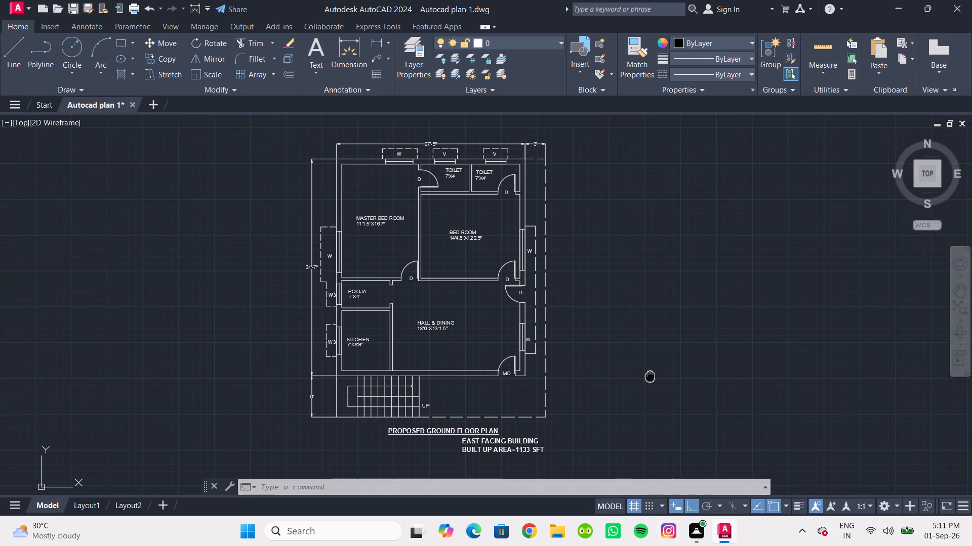
middle_click_drag(651, 375, 660, 382)
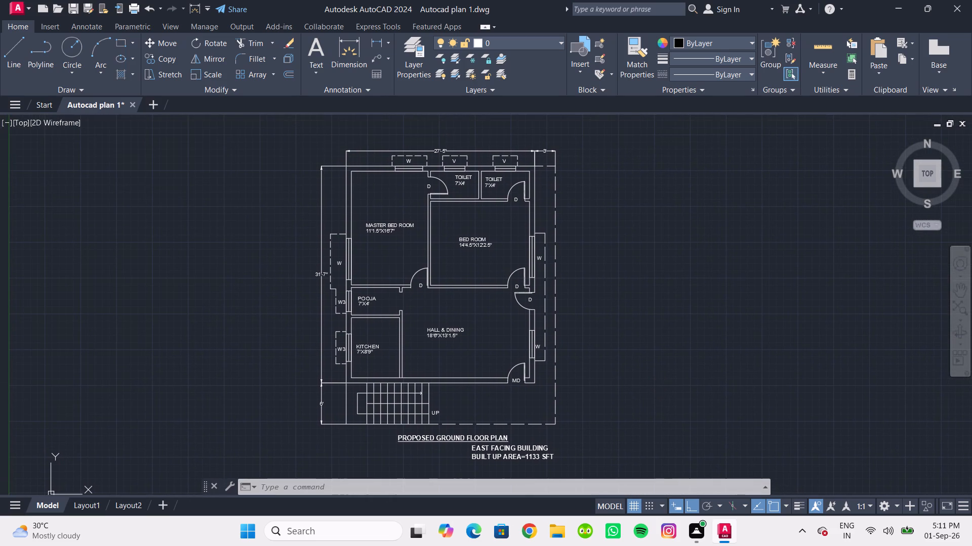
middle_click_drag(660, 383, 652, 388)
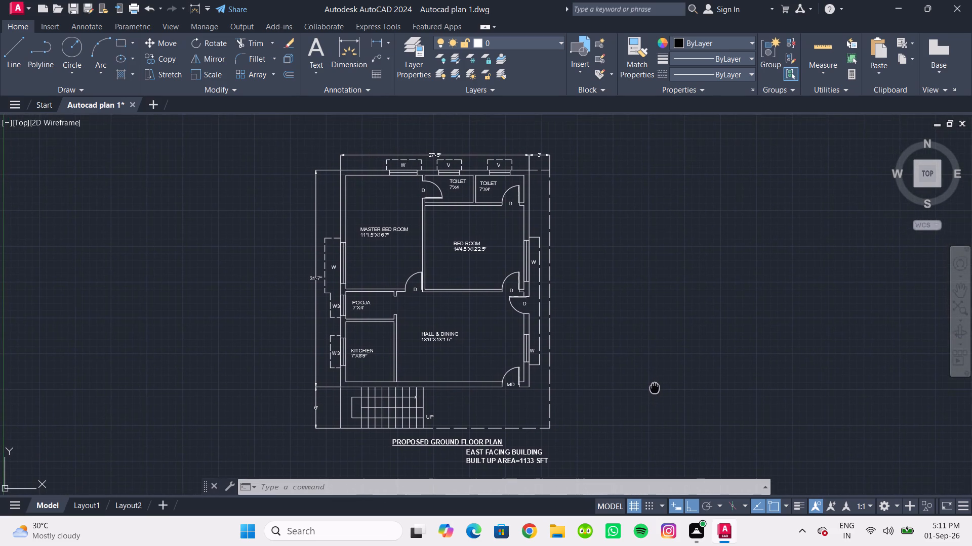
middle_click_drag(652, 388, 673, 383)
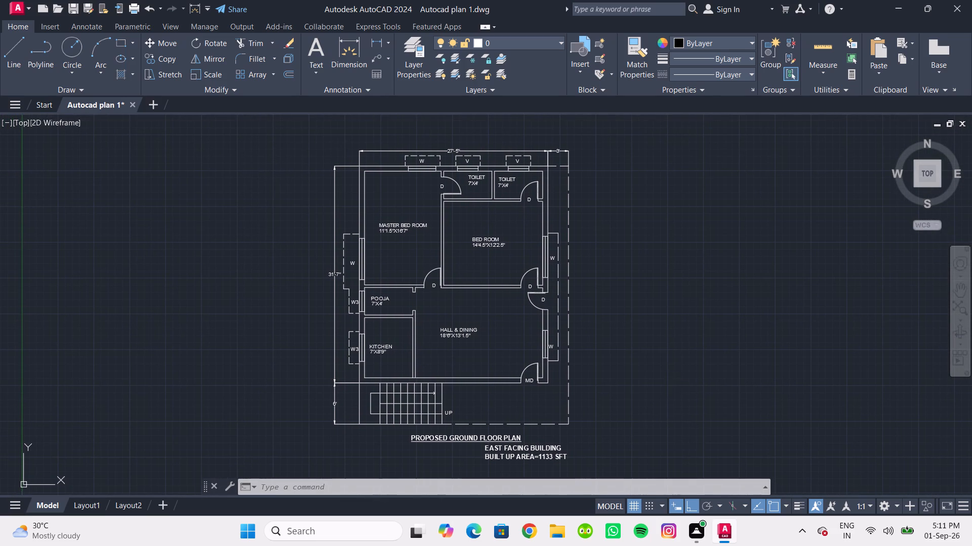
middle_click_drag(661, 375, 666, 373)
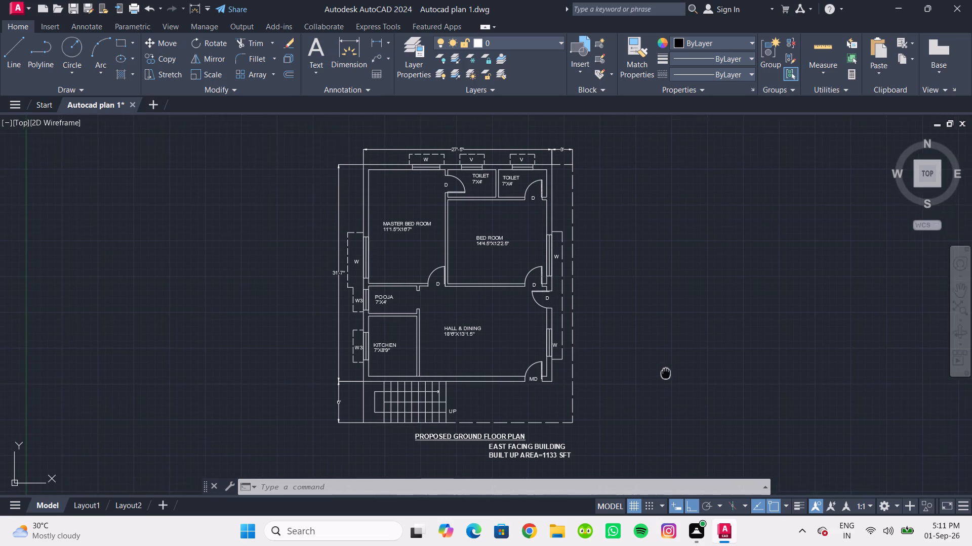
middle_click_drag(666, 373, 674, 375)
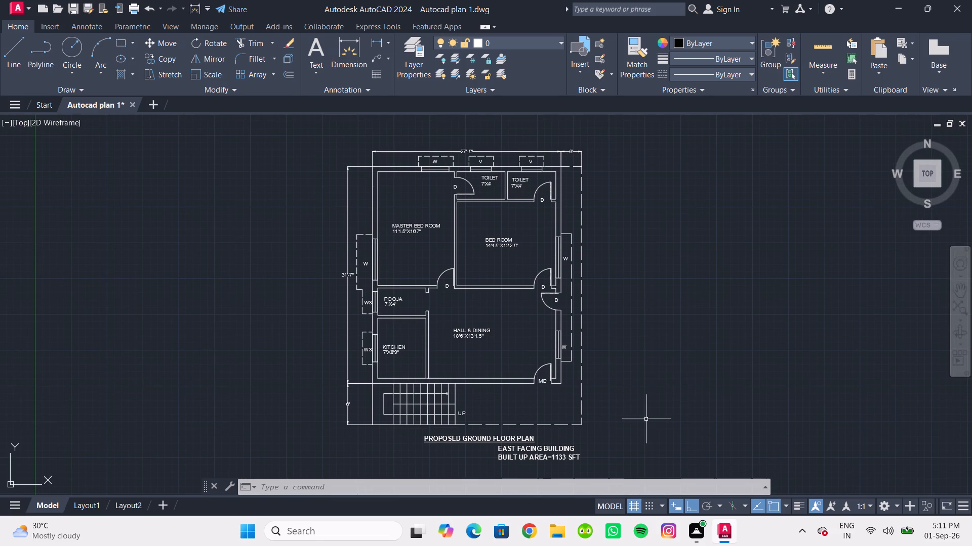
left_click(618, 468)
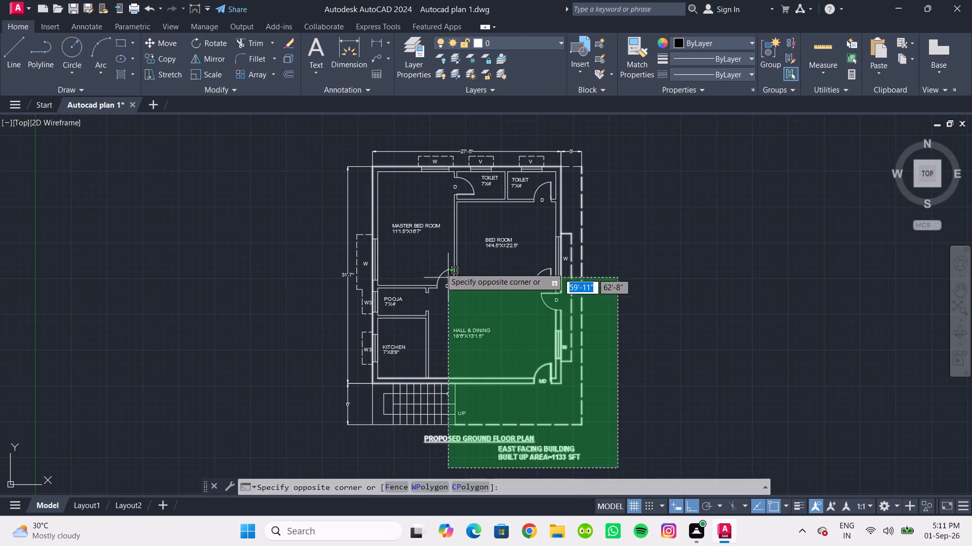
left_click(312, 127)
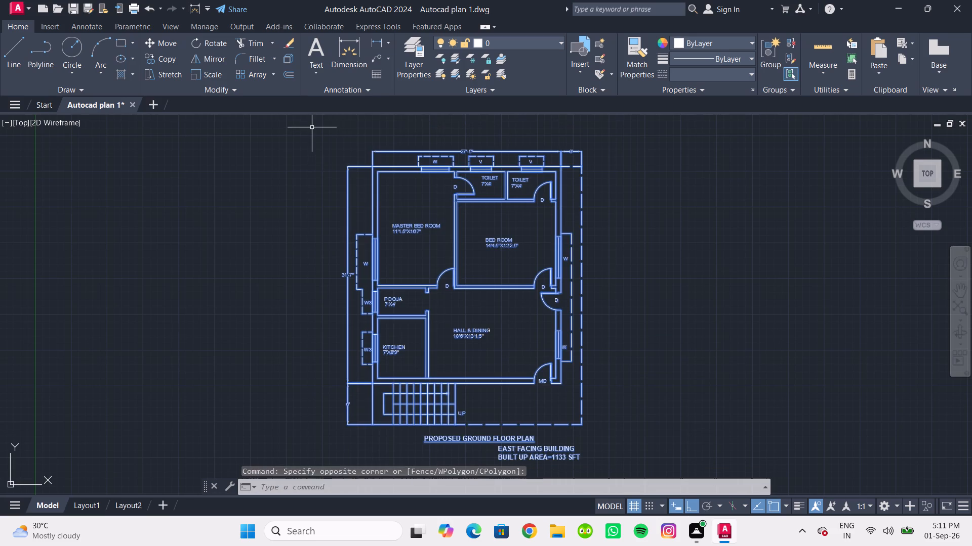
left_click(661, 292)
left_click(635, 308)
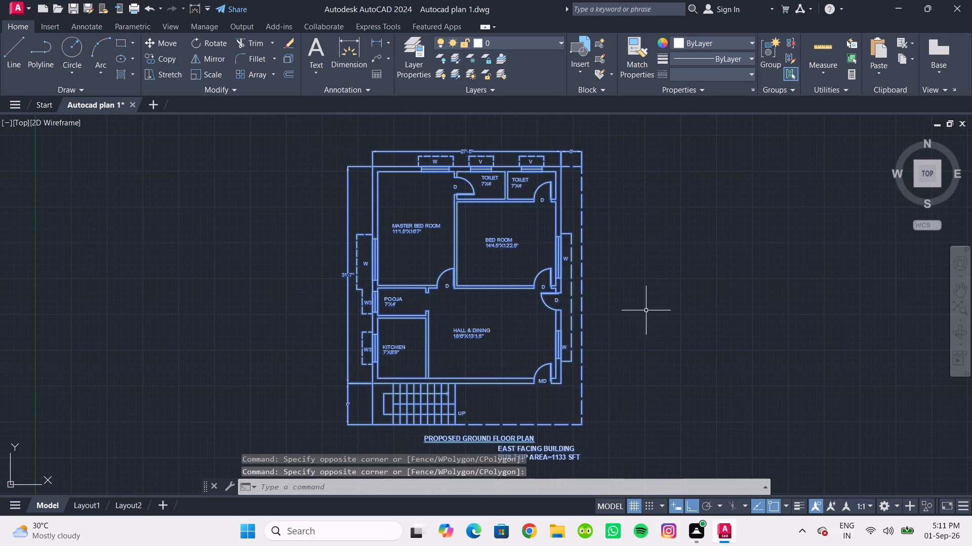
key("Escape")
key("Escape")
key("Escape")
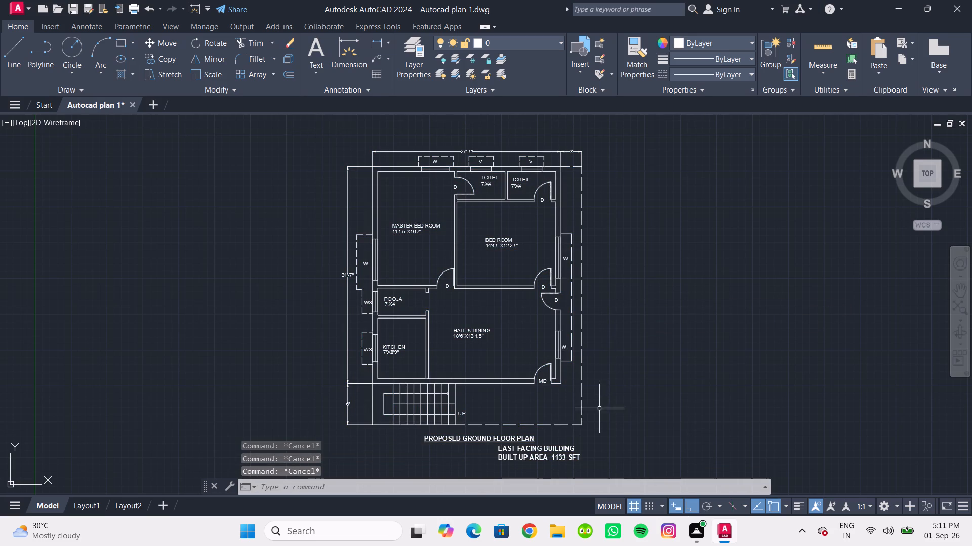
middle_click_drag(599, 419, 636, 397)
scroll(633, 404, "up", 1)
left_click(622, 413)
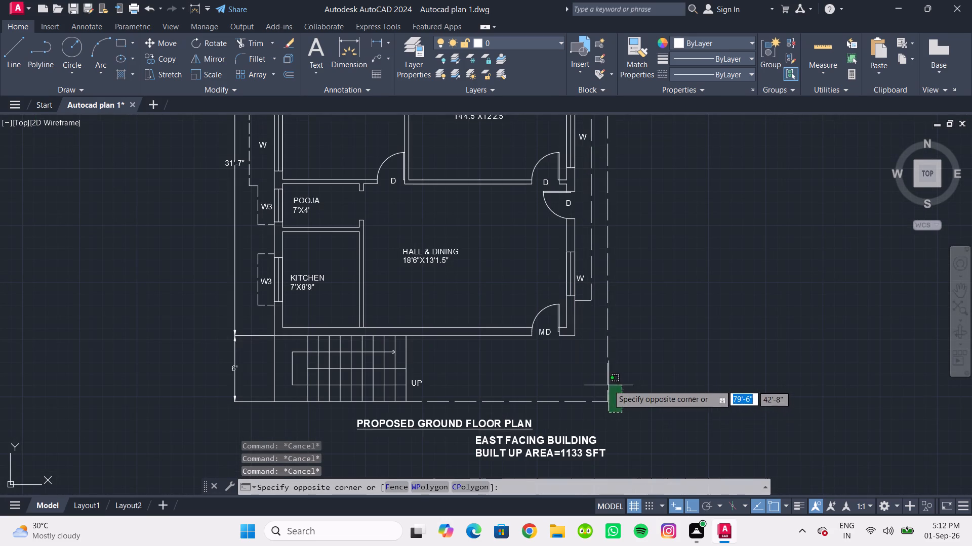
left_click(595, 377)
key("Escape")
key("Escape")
Select the two dashed boundary lines at the plan's lower-right corner near the MD door, examine how they meet, and clear the selection.
left_click(643, 406)
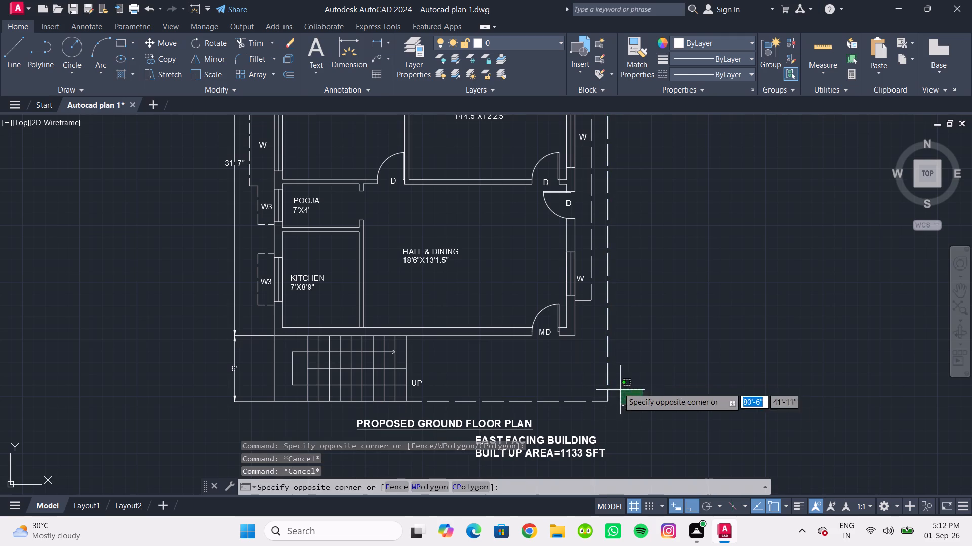
left_click(597, 374)
key("Escape")
left_click_drag(654, 420, 645, 413)
left_click(603, 377)
key("Escape")
left_click(644, 412)
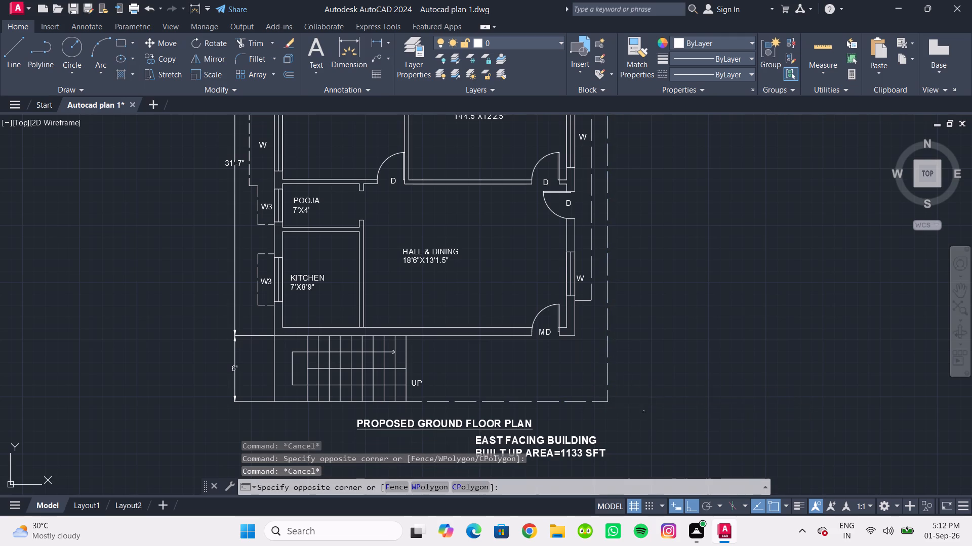
left_click(594, 381)
key("Escape")
left_click(639, 421)
left_click(593, 372)
key("Escape")
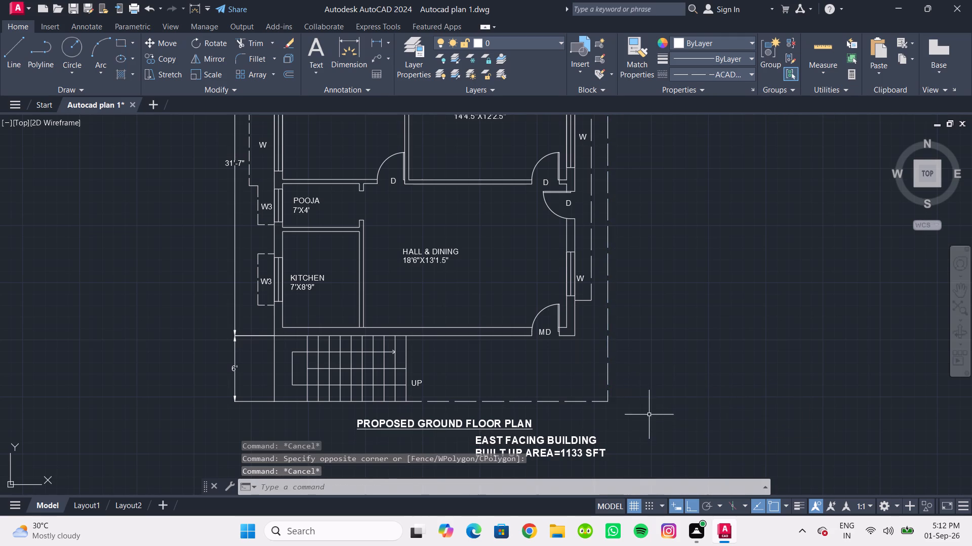
left_click_drag(650, 418, 644, 413)
left_click(593, 367)
key("Escape")
left_click(624, 415)
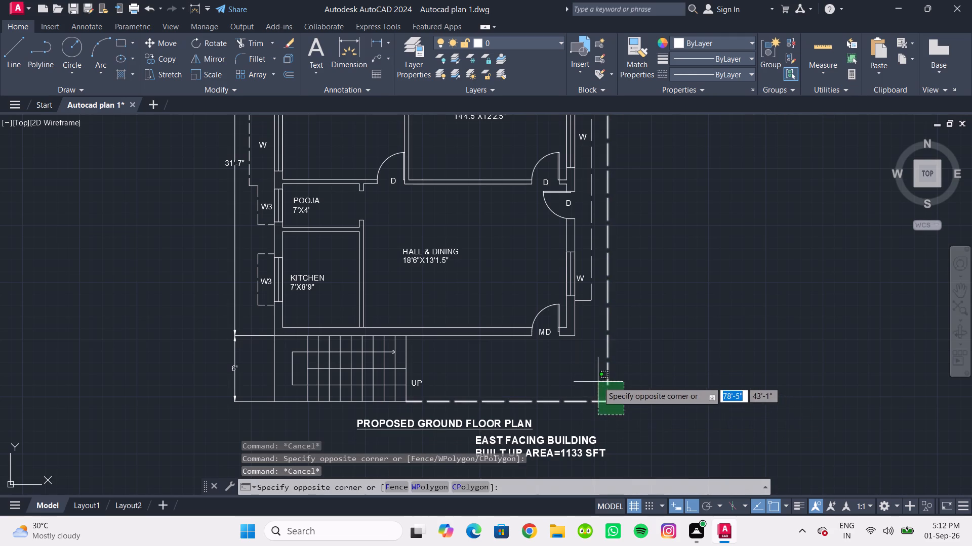
left_click(598, 382)
scroll(620, 403, "up", 4)
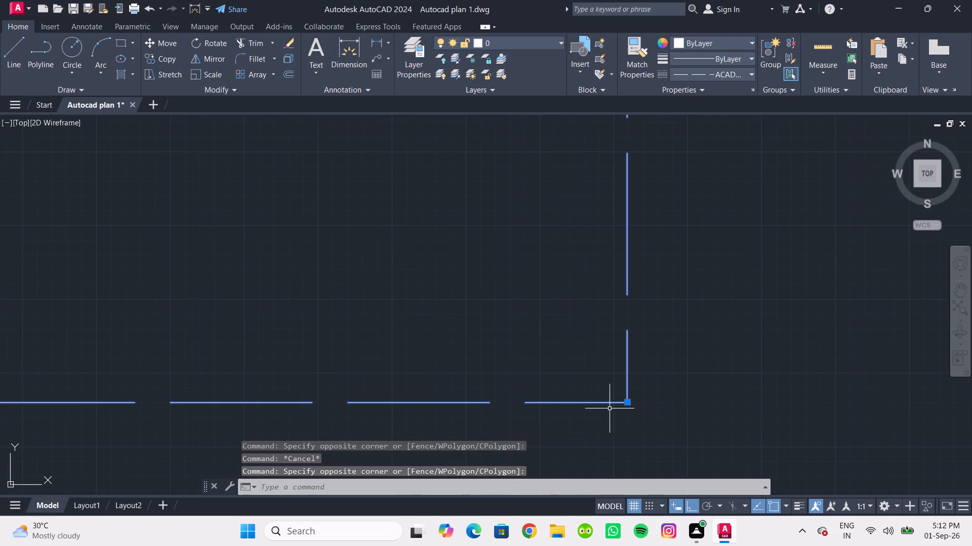
scroll(611, 408, "up", 3)
scroll(673, 388, "up", 2)
scroll(673, 386, "down", 5)
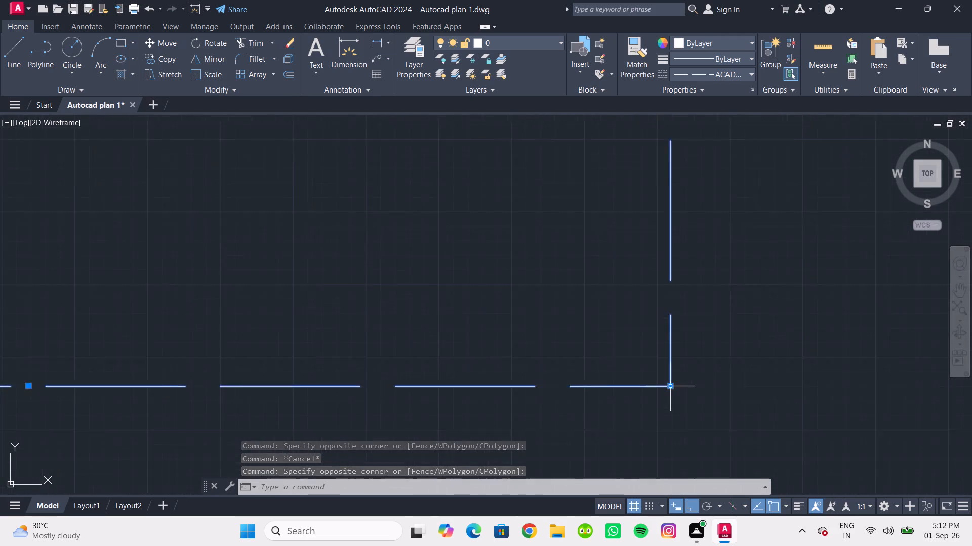
scroll(673, 386, "down", 6)
scroll(676, 389, "up", 4)
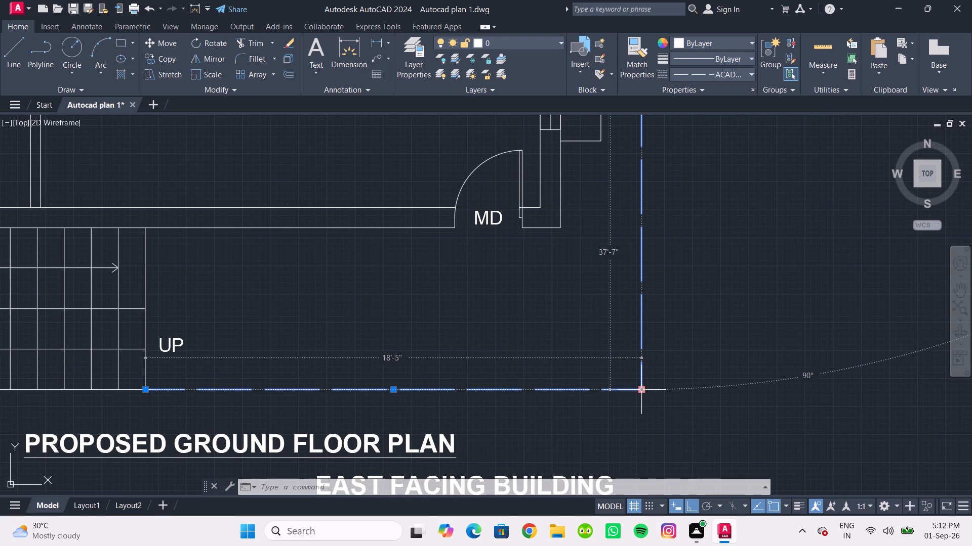
scroll(641, 389, "down", 2)
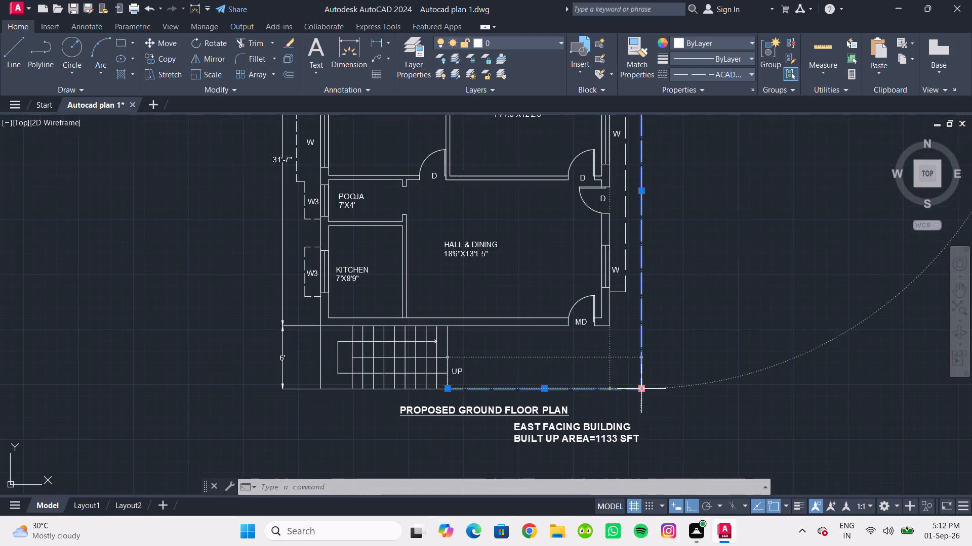
key("Escape")
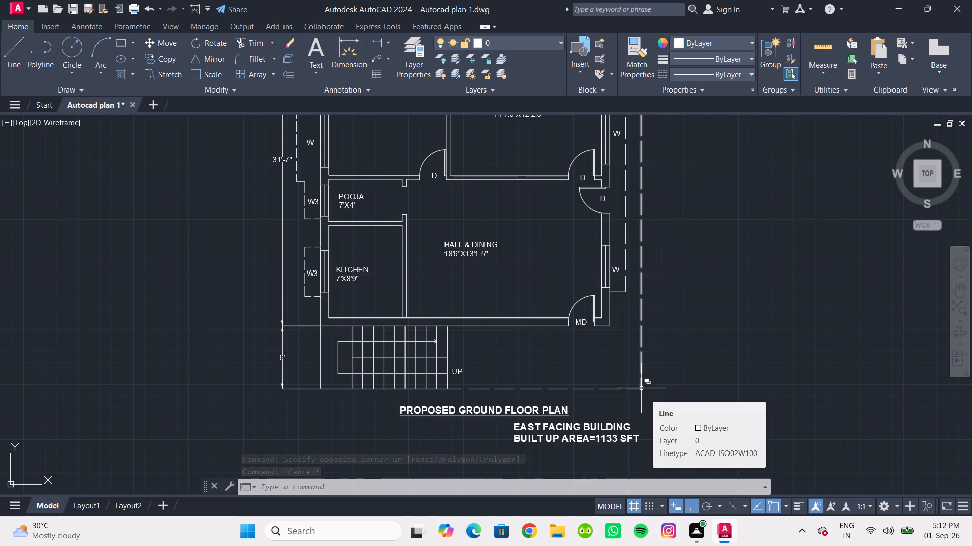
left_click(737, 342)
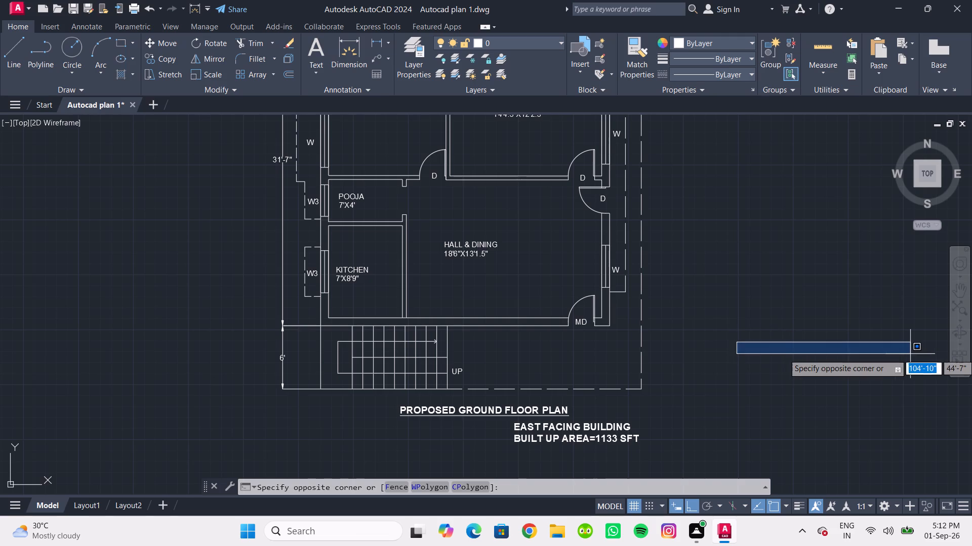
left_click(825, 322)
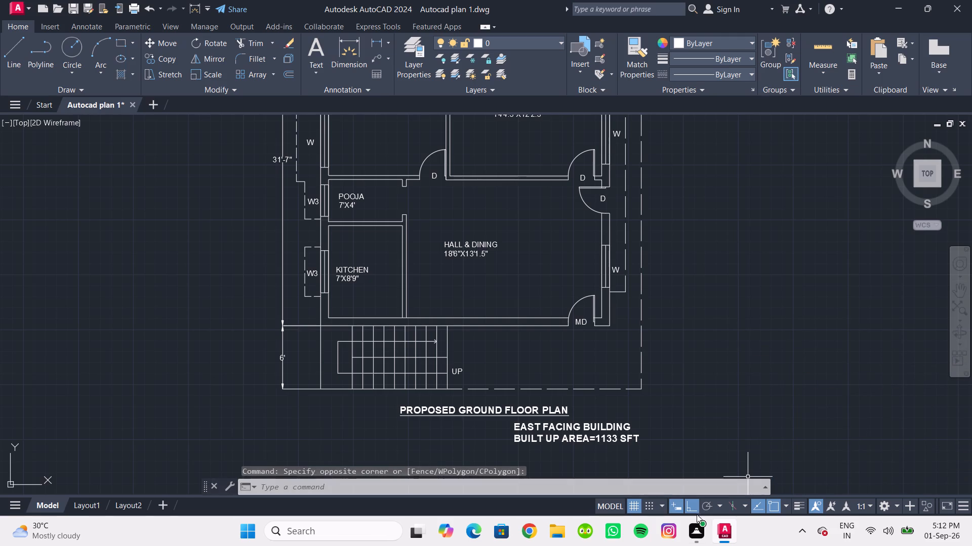
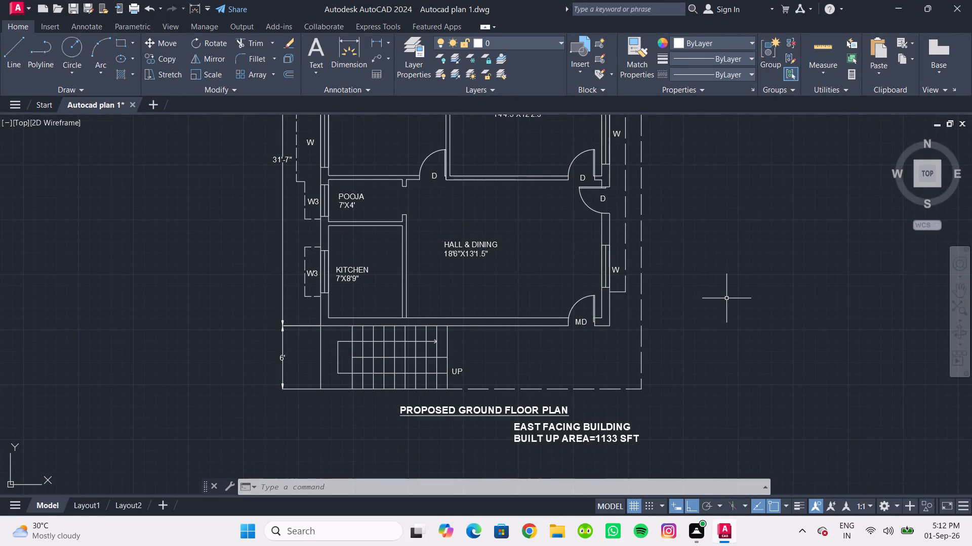
Look over the proposed ground floor plan in model space, from the hall and main door side to the whole layout.
left_click(713, 341)
left_click(680, 313)
scroll(692, 309, "down", 1)
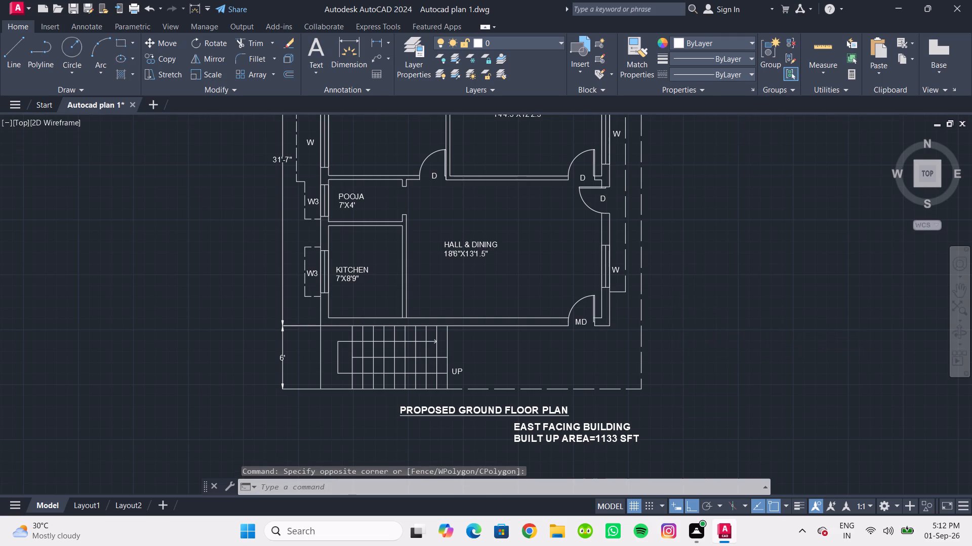
middle_click_drag(692, 309, 656, 341)
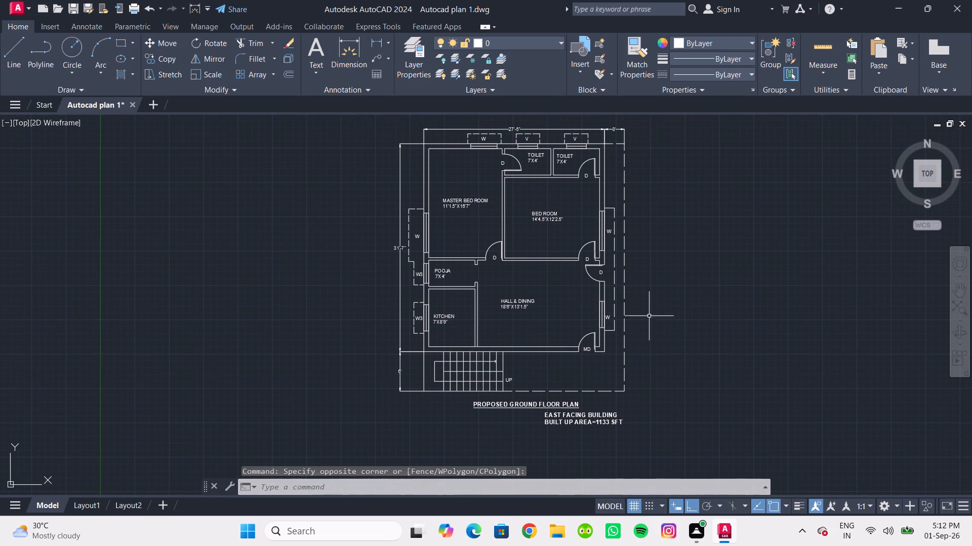
scroll(647, 307, "up", 1)
middle_click_drag(647, 322, 648, 311)
middle_click(648, 311)
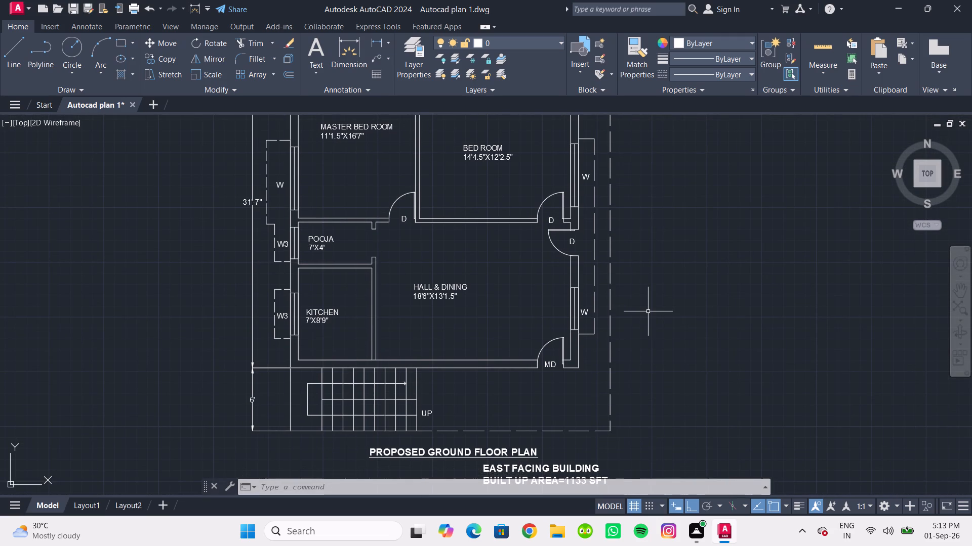
scroll(648, 311, "down", 1)
middle_click_drag(648, 311, 601, 338)
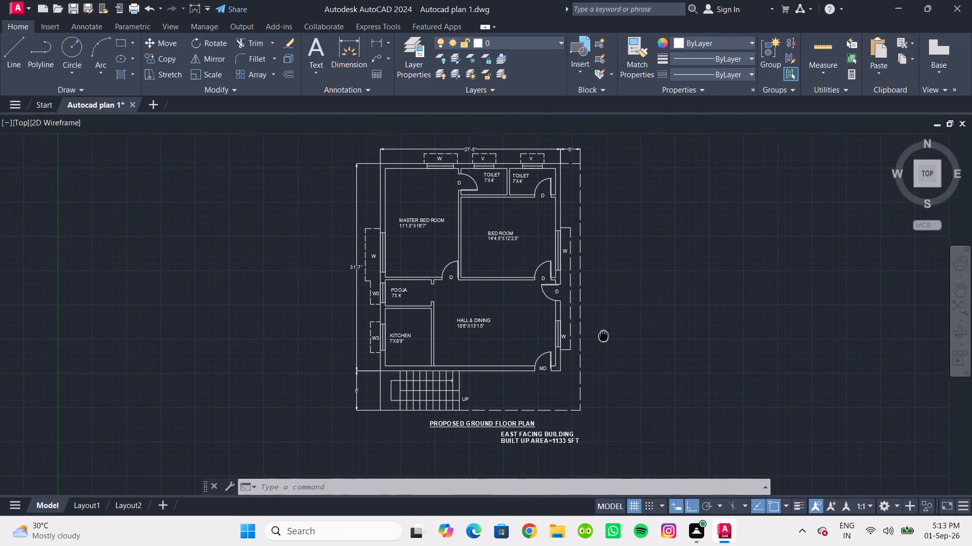
middle_click_drag(601, 338, 596, 346)
middle_click_drag(601, 347, 593, 344)
middle_click_drag(593, 344, 597, 344)
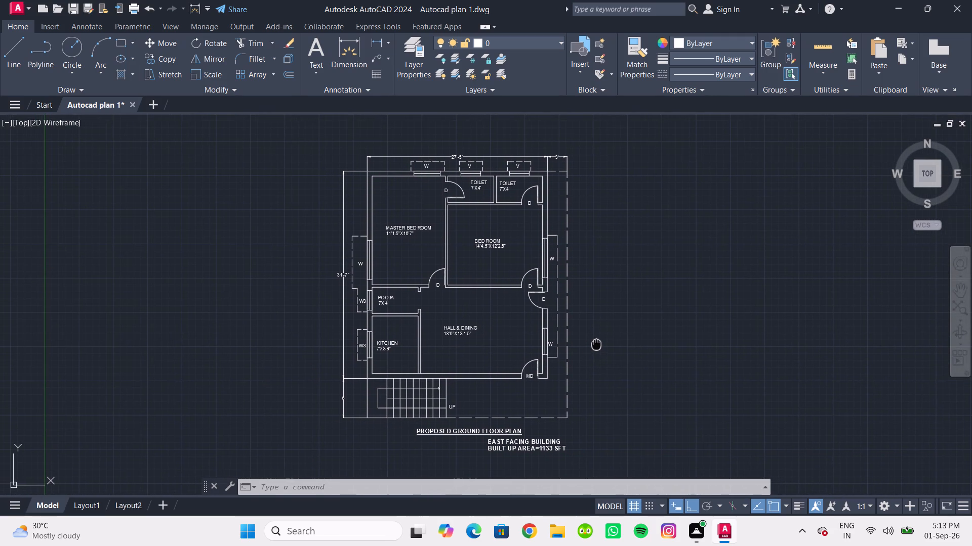
middle_click_drag(597, 344, 597, 344)
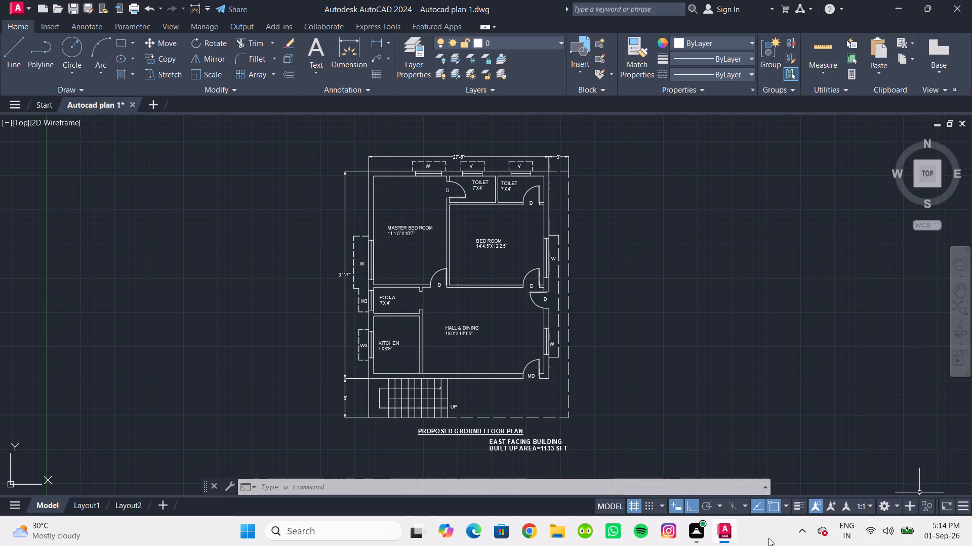
Start opening another drawing and browse to the Autocad Practice folder inside SOFTWARES NOTES AND PRACTICE on Local Disk (D:).
left_click(17, 7)
left_click(29, 7)
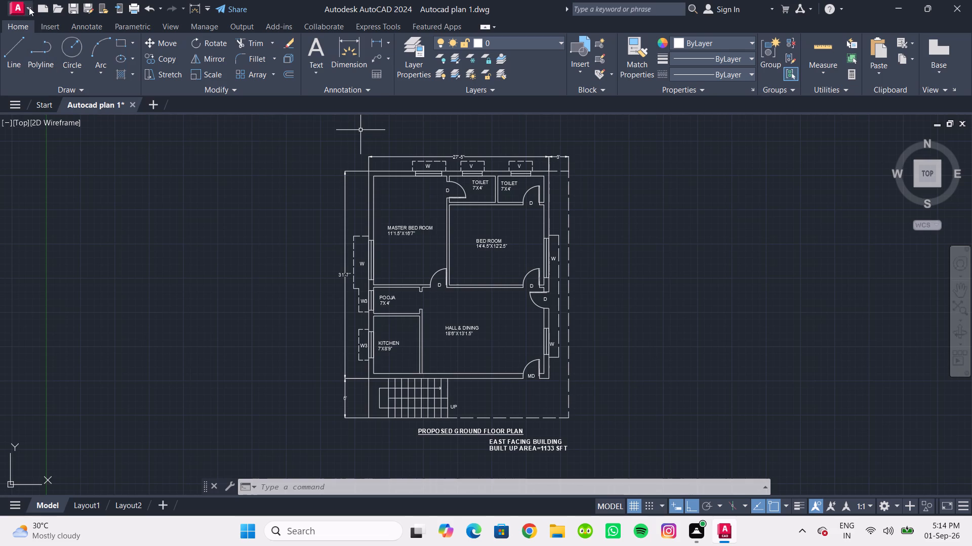
left_click(27, 9)
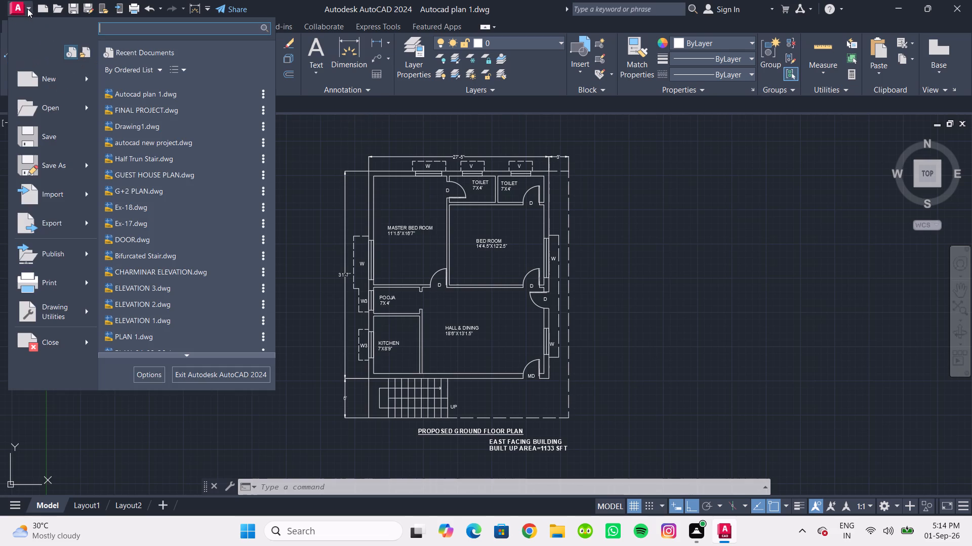
left_click(84, 110)
left_click(165, 94)
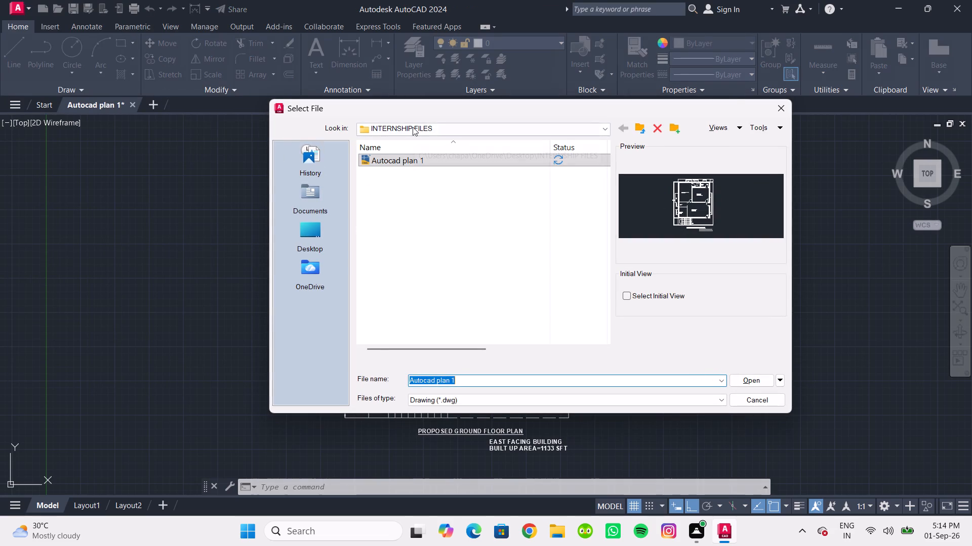
left_click(413, 127)
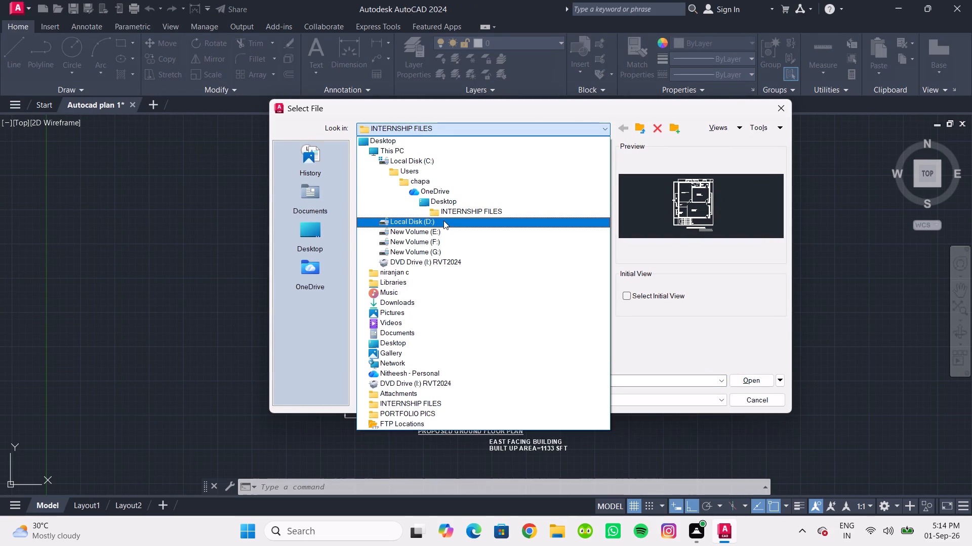
left_click(443, 220)
double_click(453, 197)
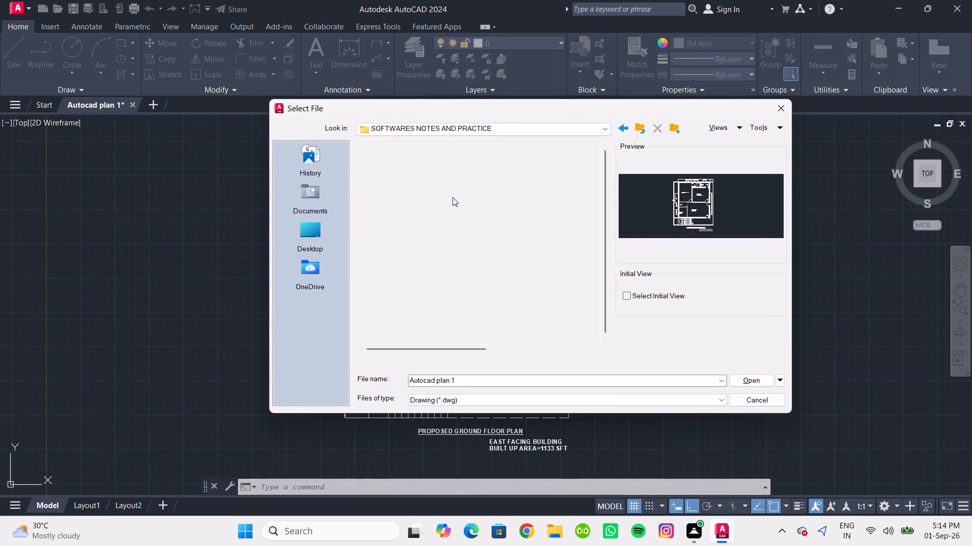
double_click(430, 158)
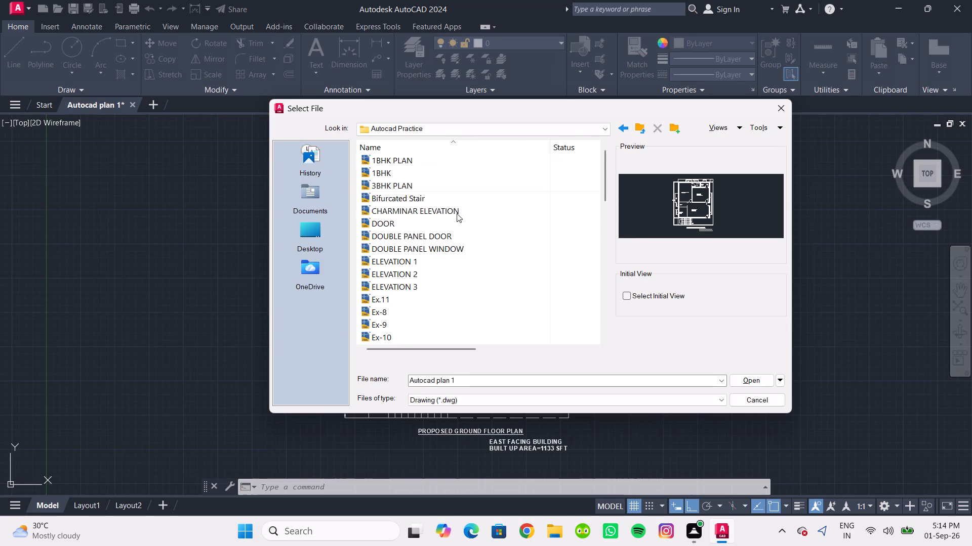
Compare the previews of the exercise drawings Ex-9, Ex-10, Ex.11 and Ex-12, and open Ex-13.
scroll(439, 239, "down", 5)
scroll(442, 258, "up", 1)
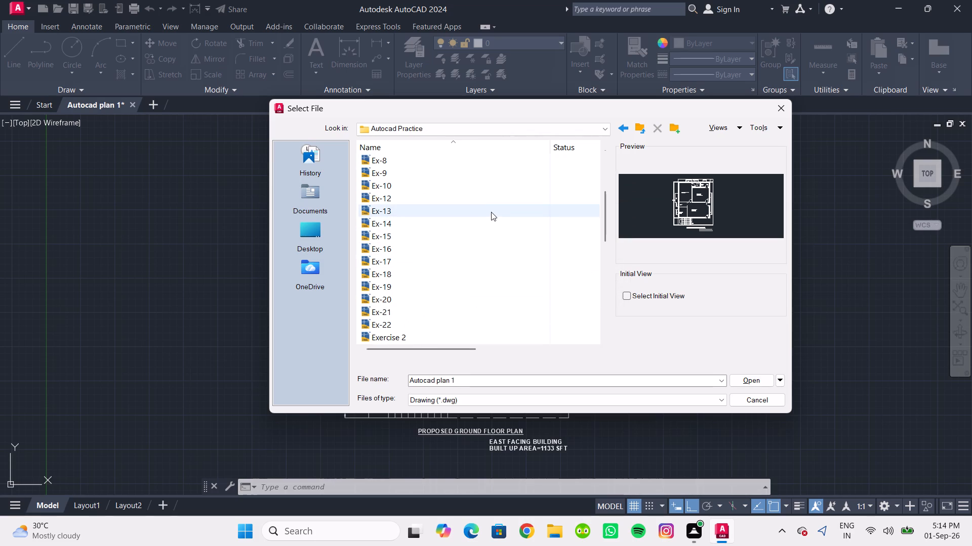
left_click(408, 202)
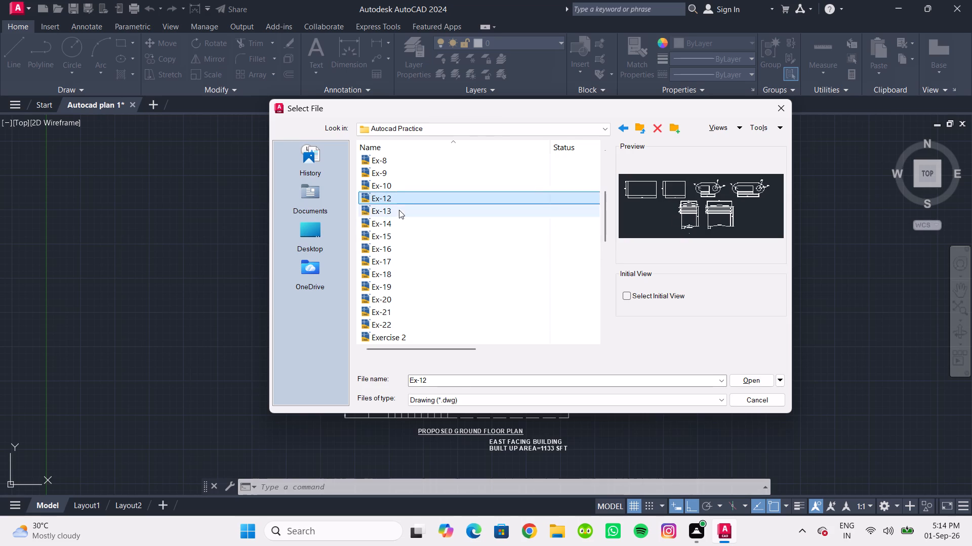
left_click(397, 174)
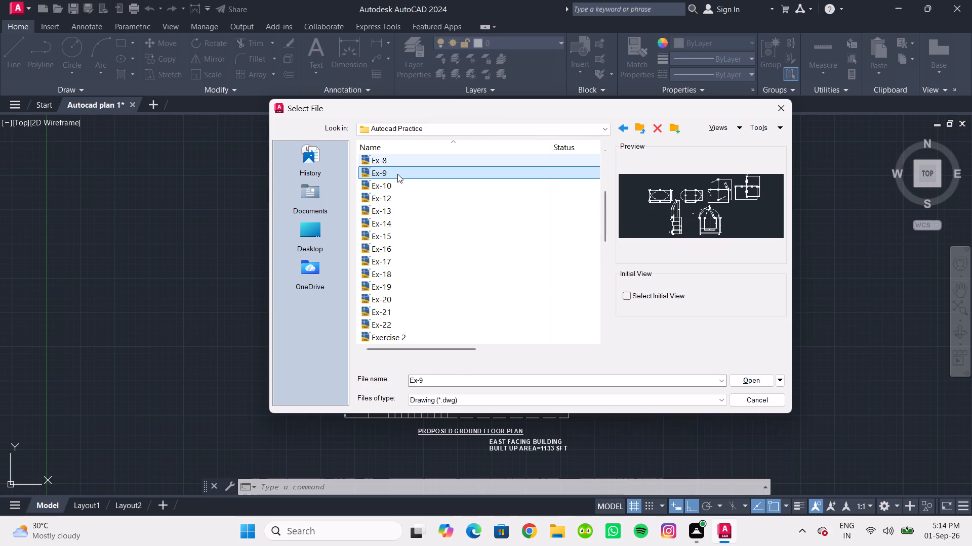
left_click(402, 185)
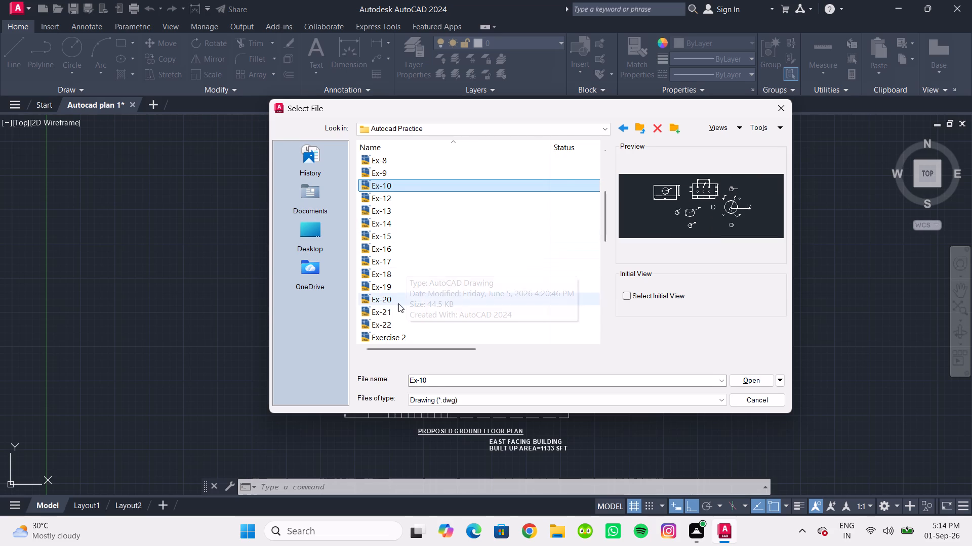
scroll(392, 231, "up", 1)
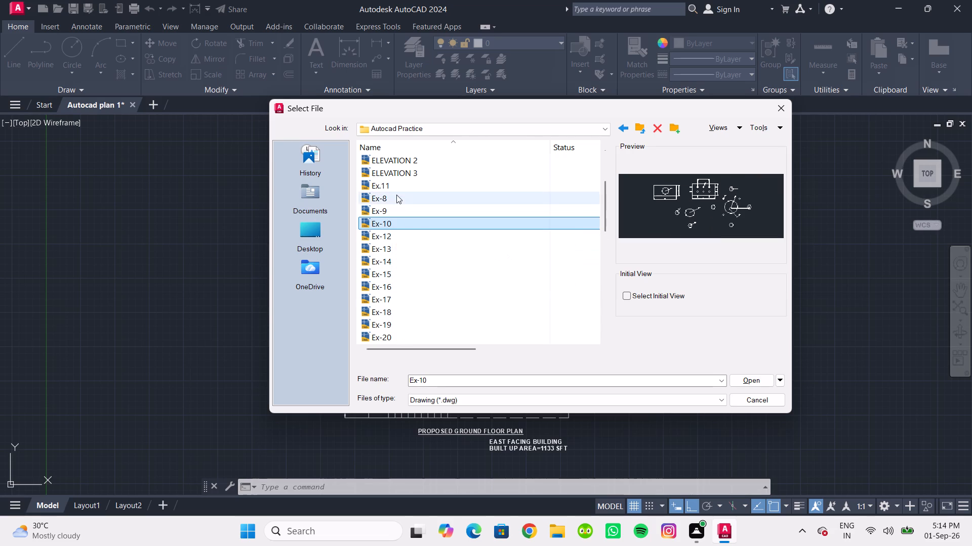
left_click(396, 187)
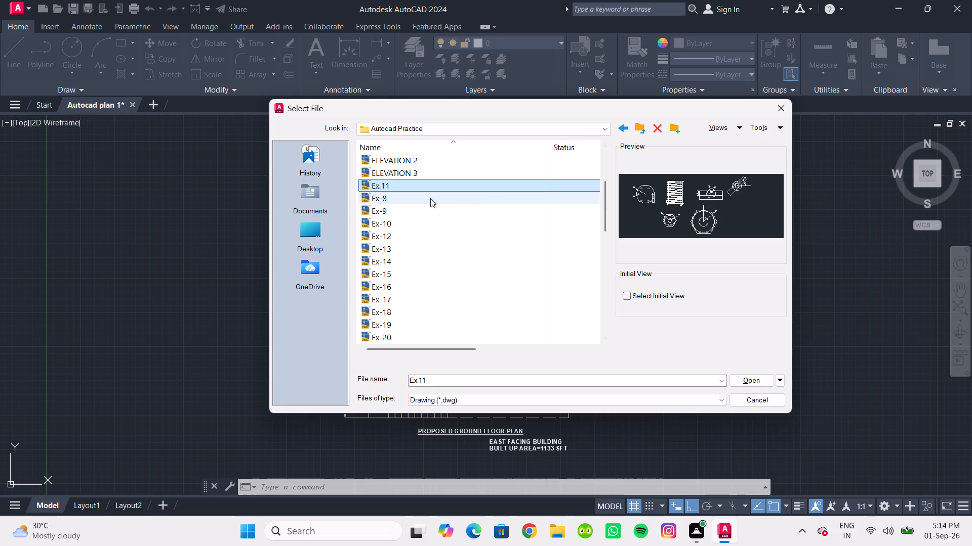
left_click(398, 234)
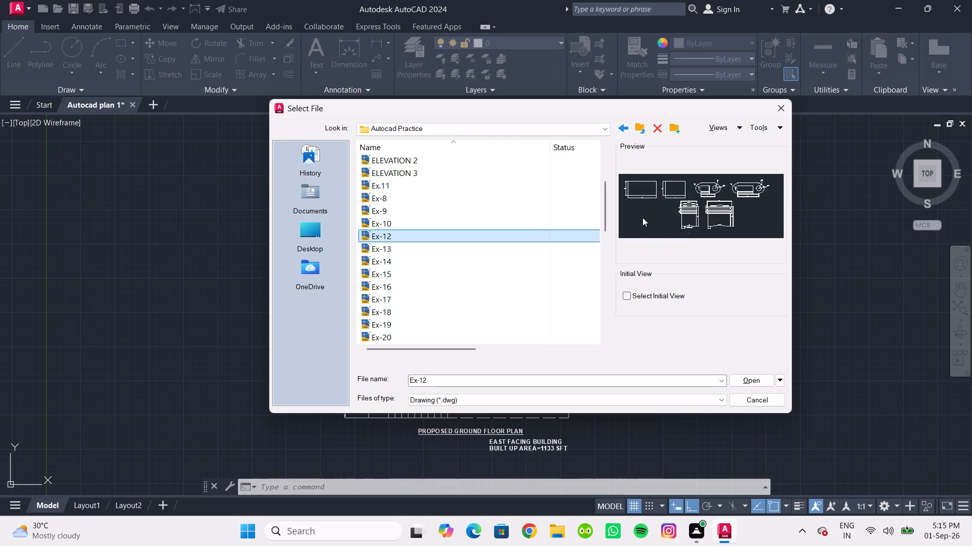
left_click(393, 246)
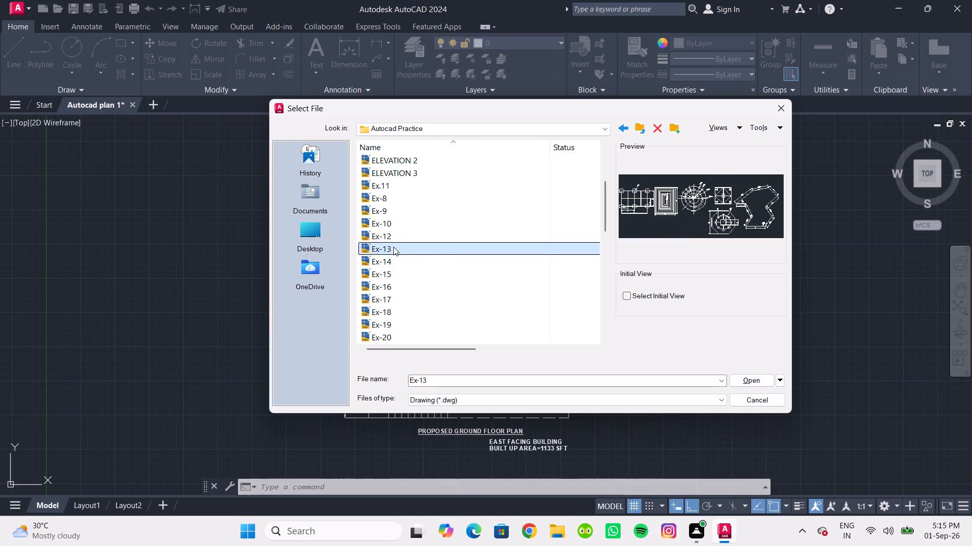
left_click(743, 379)
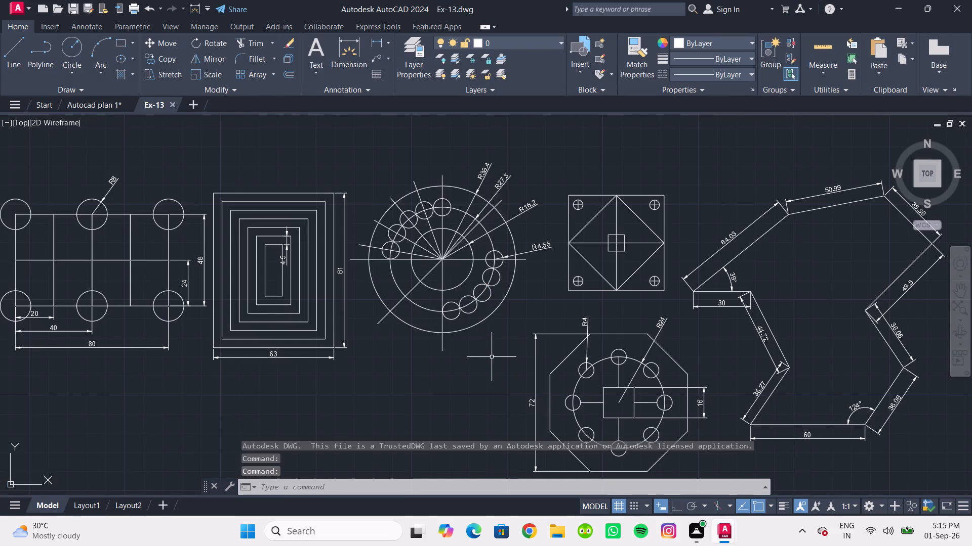
Examine the concentric-circle figure in Ex-13 up close, select its R16.2 radius dimension and clear the selection.
scroll(495, 355, "up", 1)
middle_click_drag(509, 317, 515, 404)
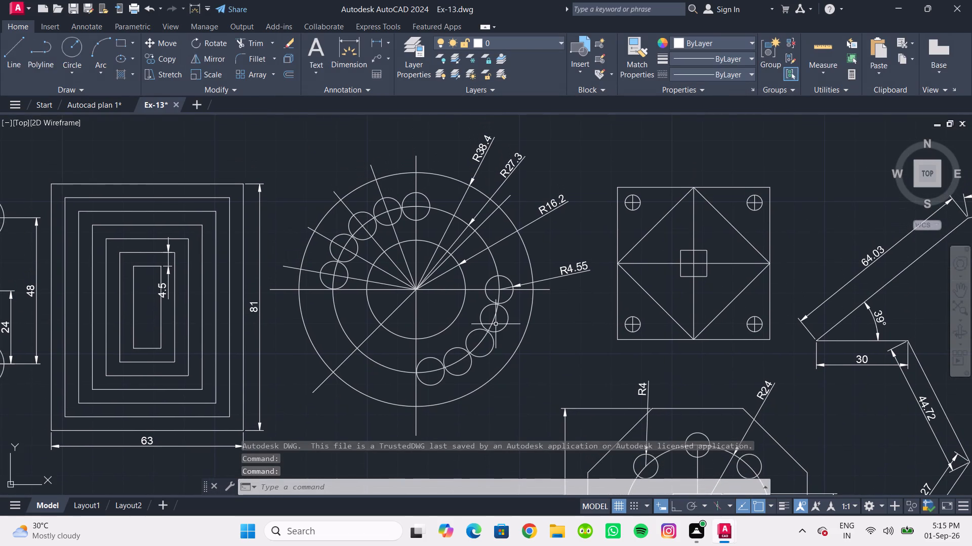
scroll(489, 194, "down", 1)
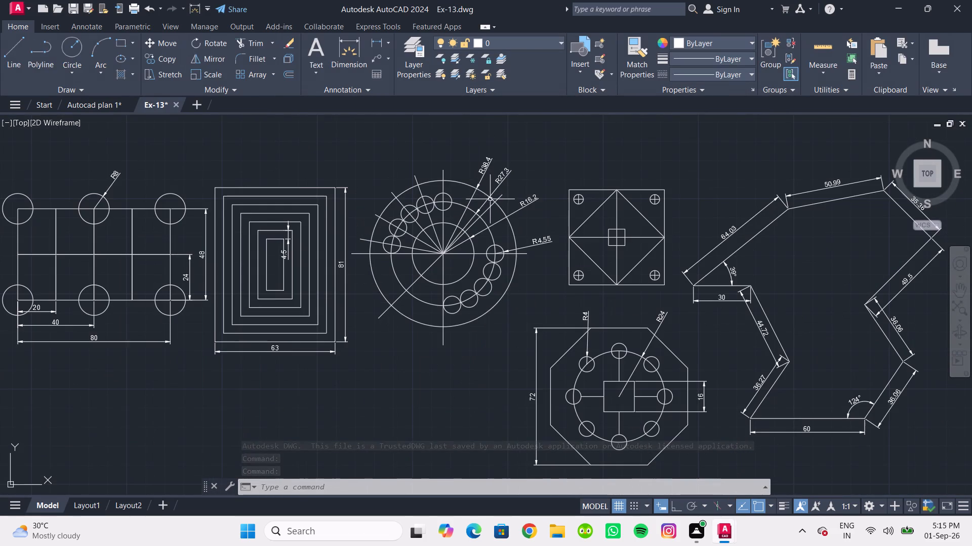
middle_click(491, 200)
scroll(514, 206, "up", 1)
left_click(546, 226)
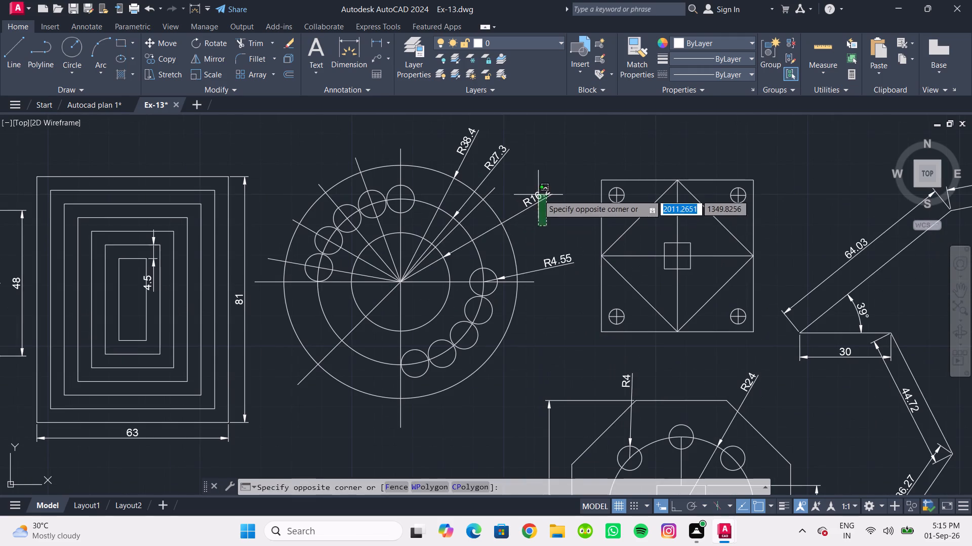
left_click(532, 187)
left_click(558, 181)
left_click(558, 181)
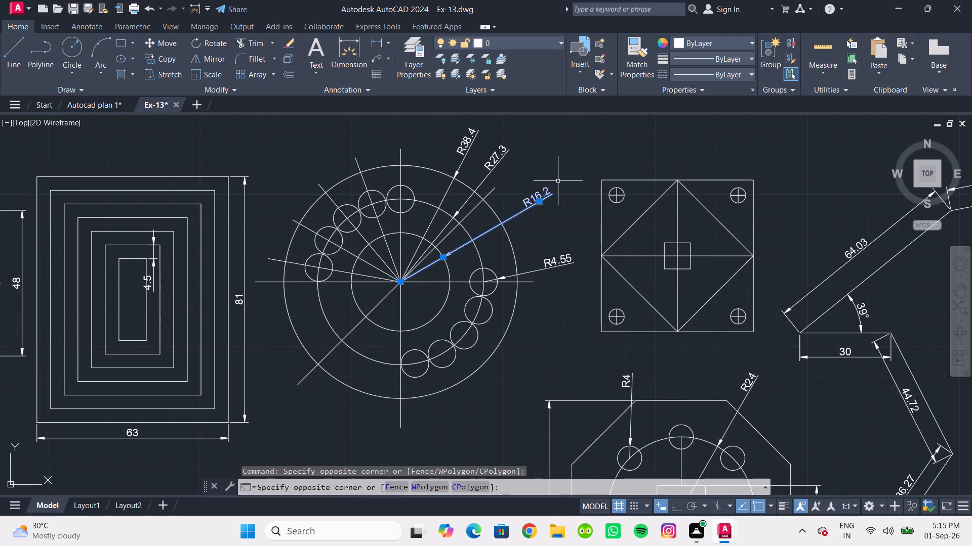
key("Escape")
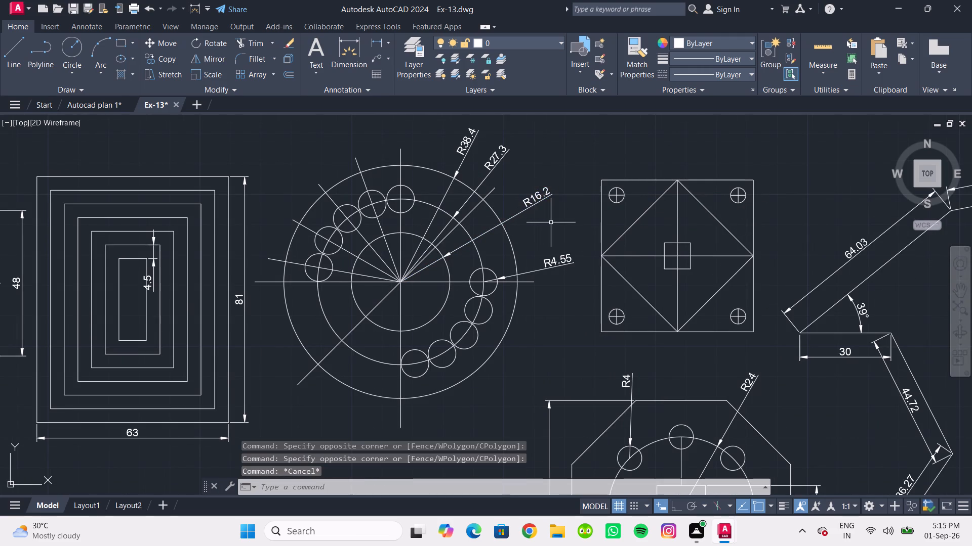
left_click(552, 222)
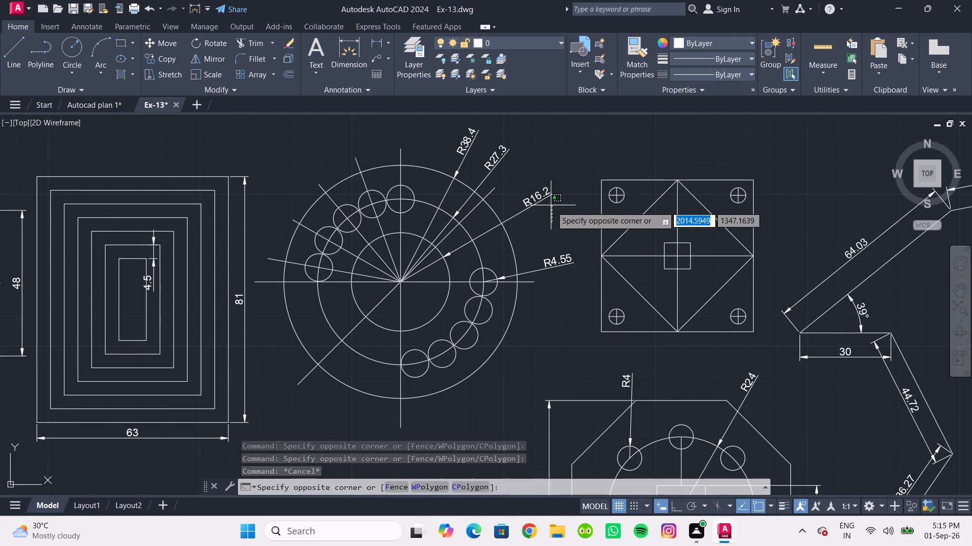
left_click(555, 225)
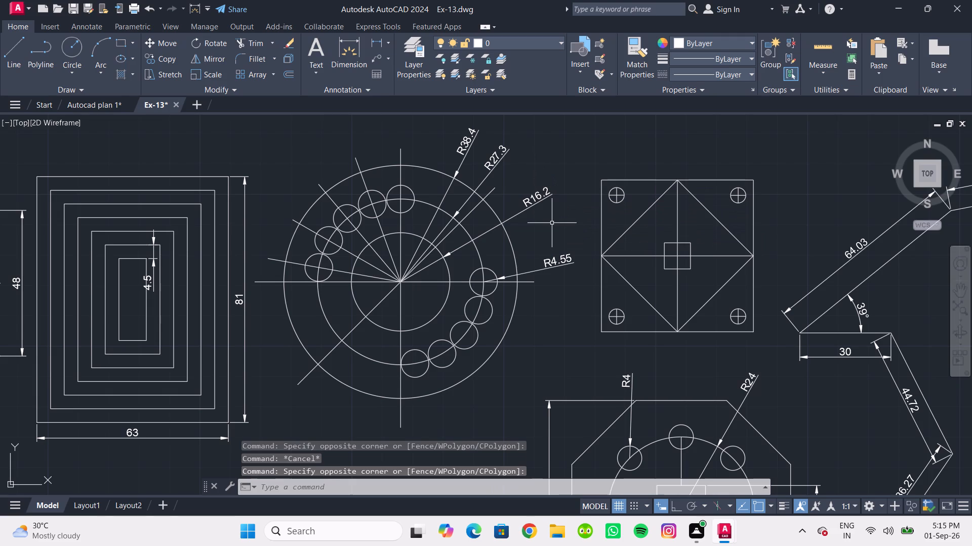
Review all the dimensioned figures in Ex-13, including the octagon with its circle pattern and the irregular polygon with angle dimensions.
scroll(525, 250, "down", 1)
middle_click_drag(525, 250, 534, 215)
middle_click_drag(534, 215, 522, 220)
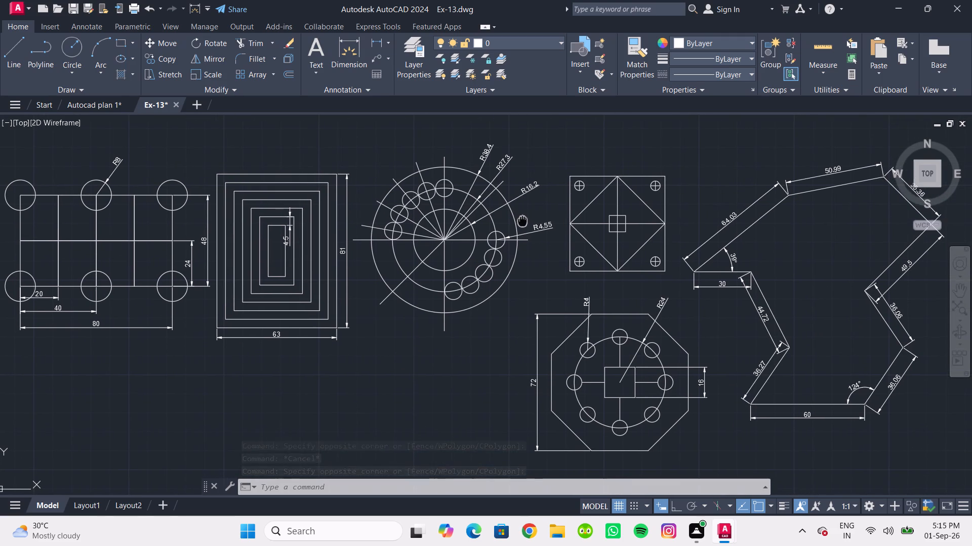
middle_click_drag(522, 220, 522, 217)
middle_click(522, 217)
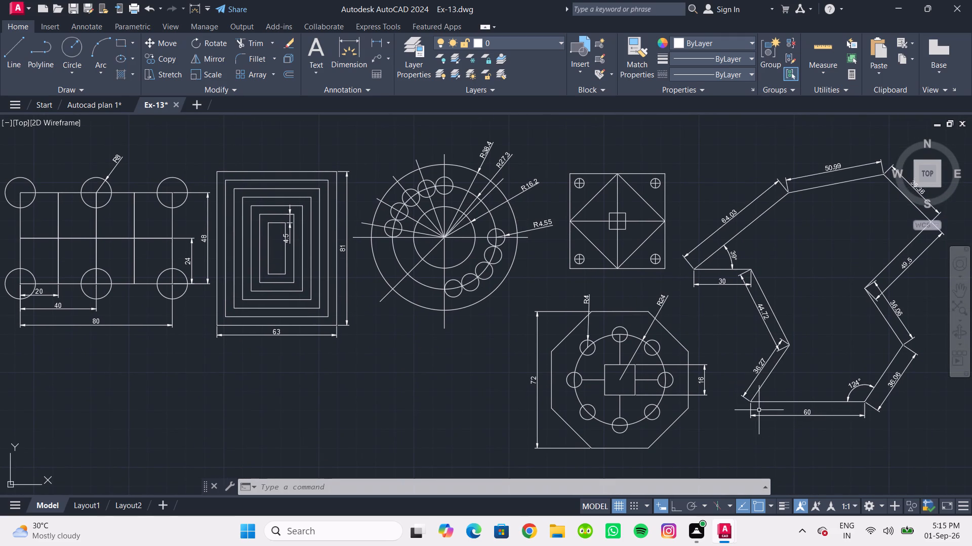
scroll(758, 407, "up", 3)
scroll(751, 391, "down", 3)
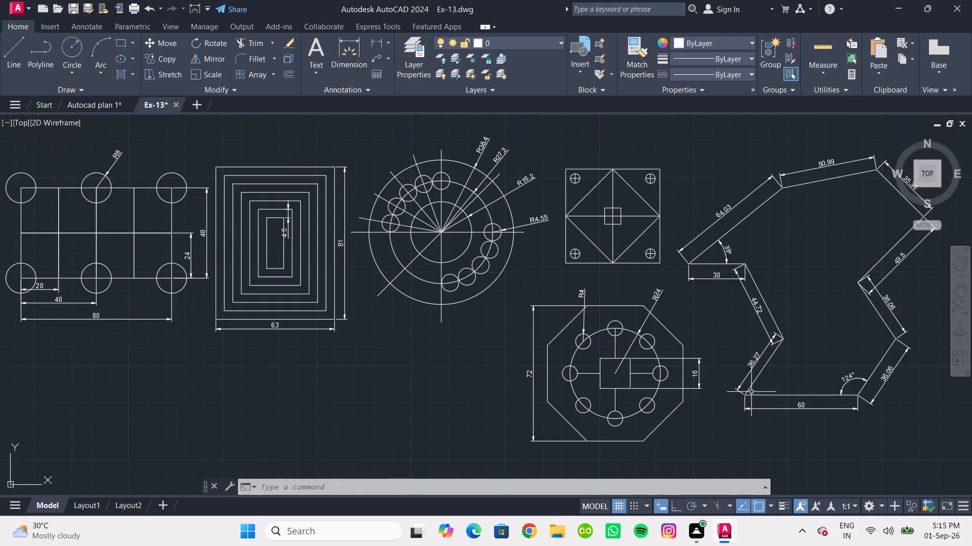
middle_click_drag(750, 399, 774, 406)
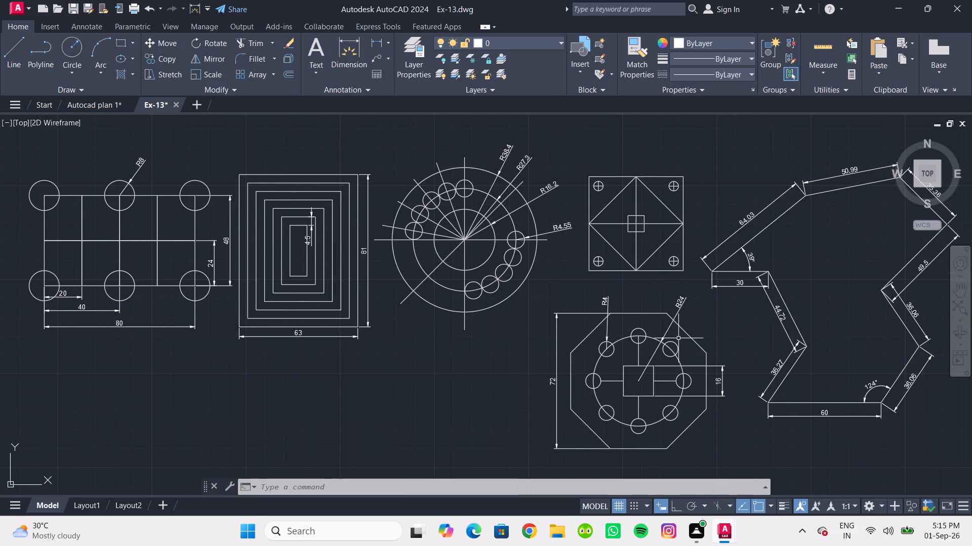
scroll(557, 306, "down", 1)
scroll(553, 306, "up", 1)
middle_click_drag(552, 308, 555, 299)
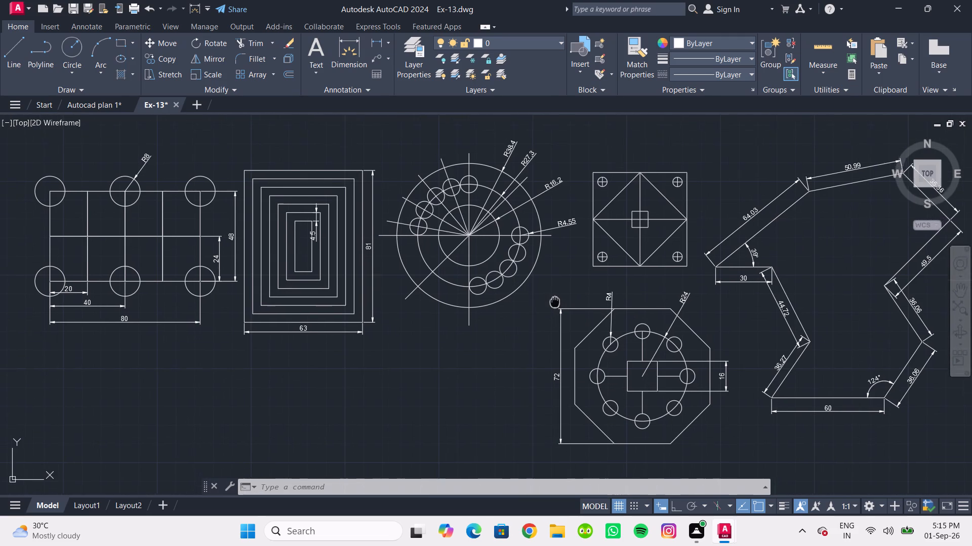
middle_click_drag(555, 299, 569, 309)
middle_click_drag(572, 310, 530, 309)
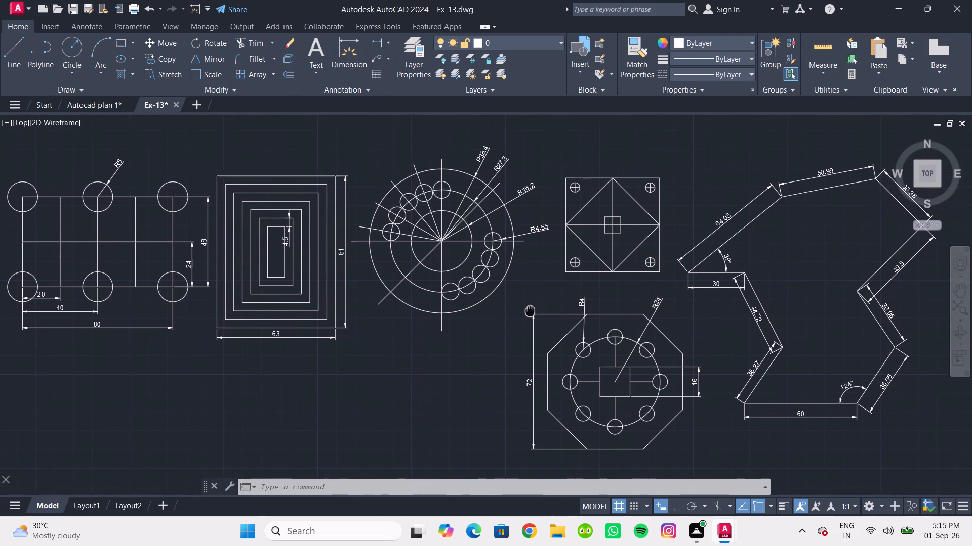
middle_click_drag(530, 309, 524, 305)
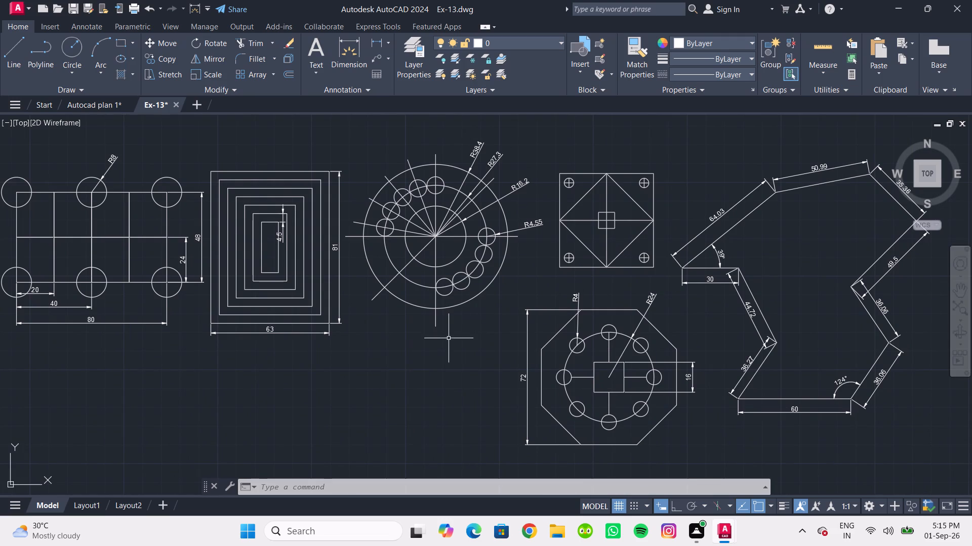
Look over the whole row of dimensioned figures in Ex-13, from the circle grid to the irregular polygon.
middle_click_drag(449, 344, 452, 359)
scroll(452, 359, "up", 1)
scroll(450, 354, "down", 1)
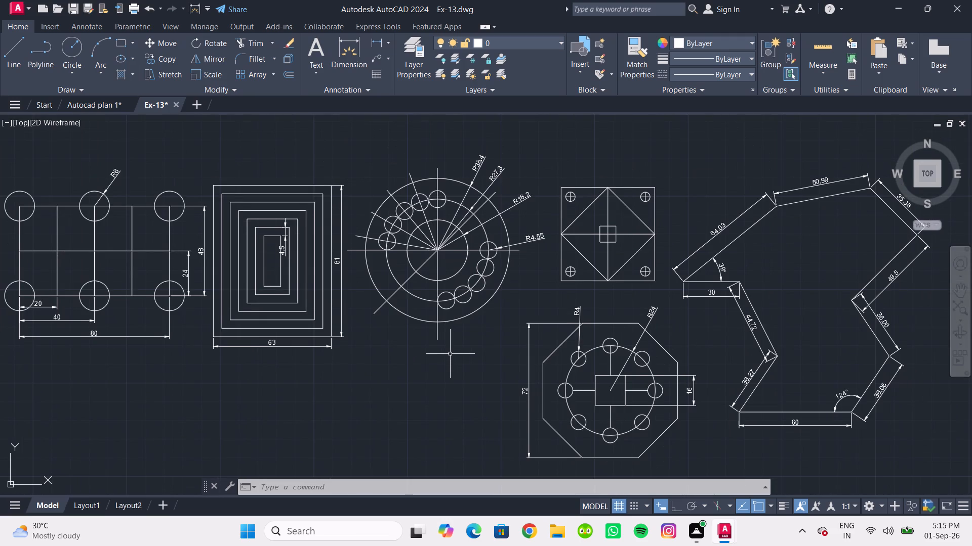
middle_click(450, 354)
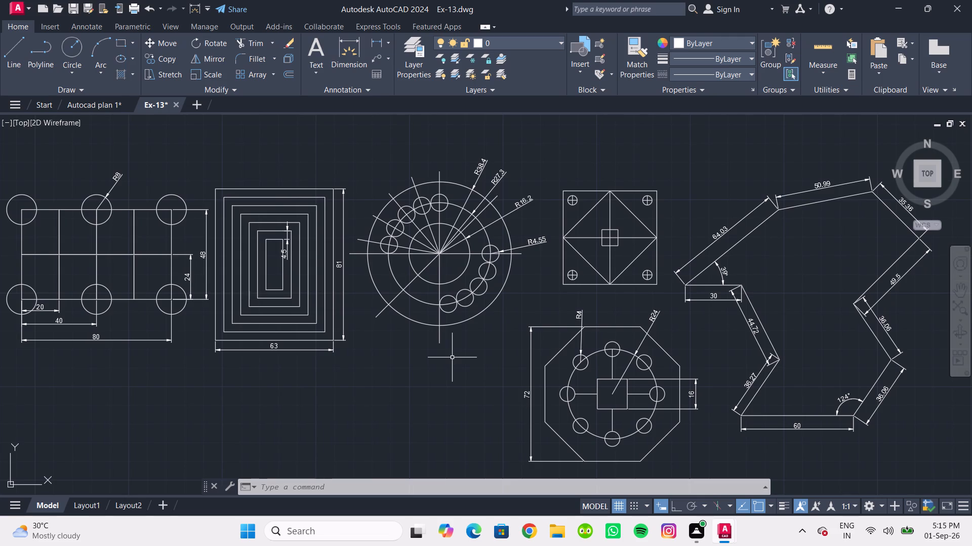
middle_click_drag(452, 357, 448, 358)
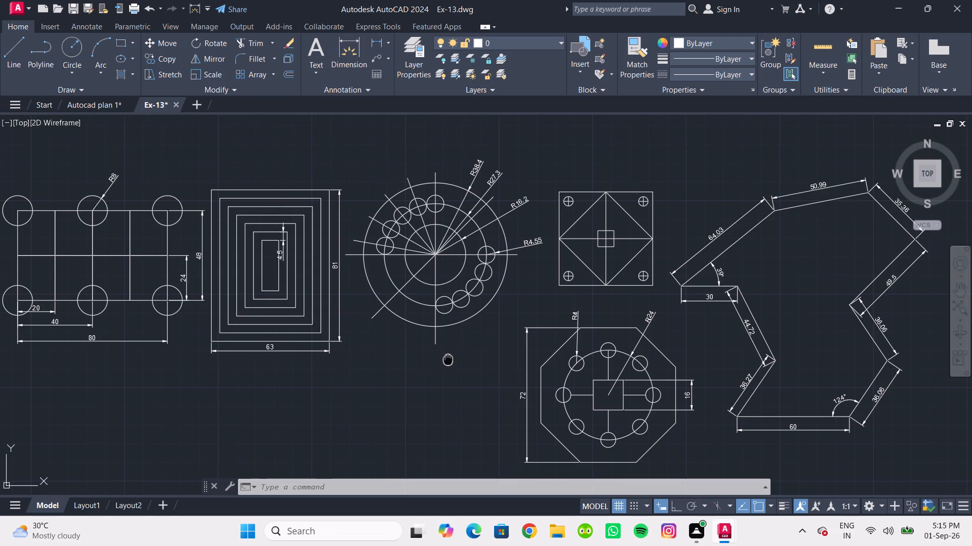
middle_click_drag(448, 358, 447, 358)
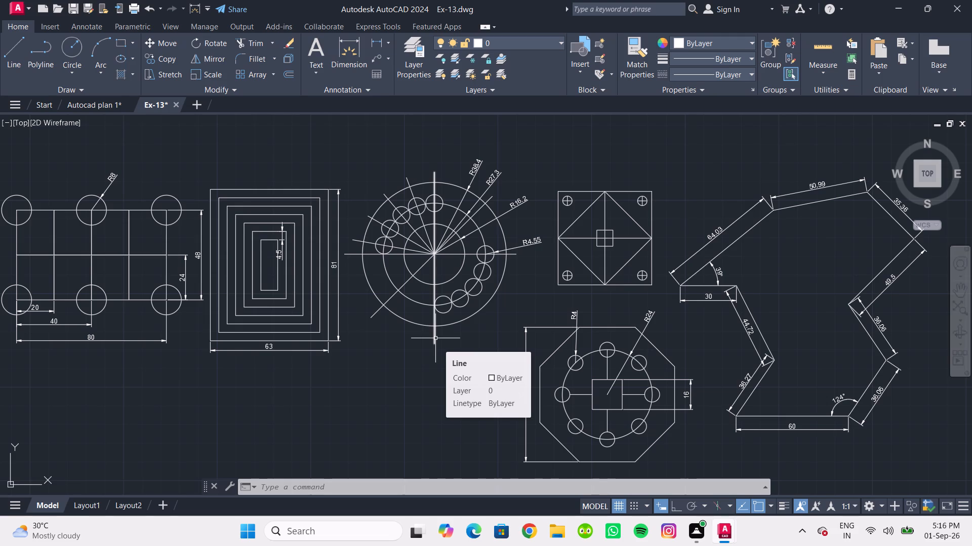
left_click(443, 413)
left_click(396, 379)
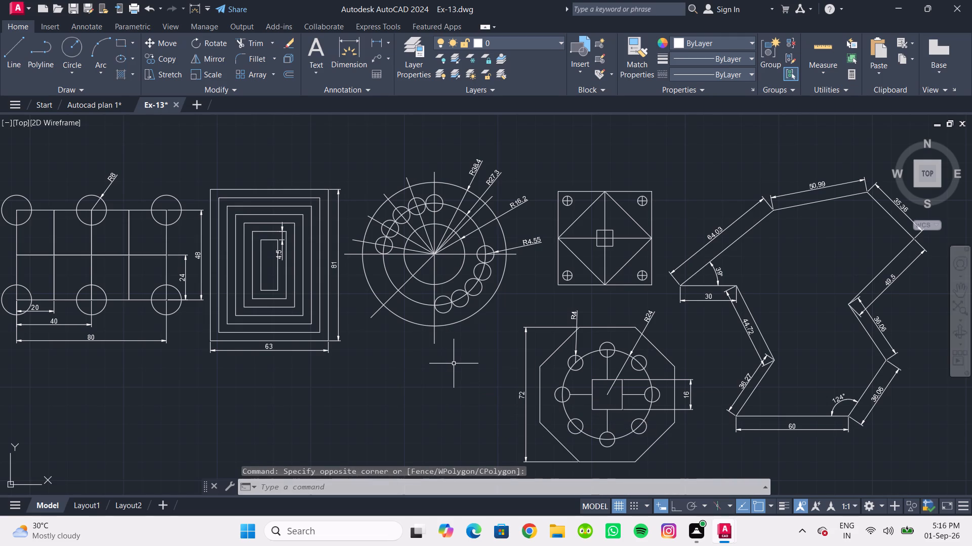
middle_click_drag(454, 365, 402, 349)
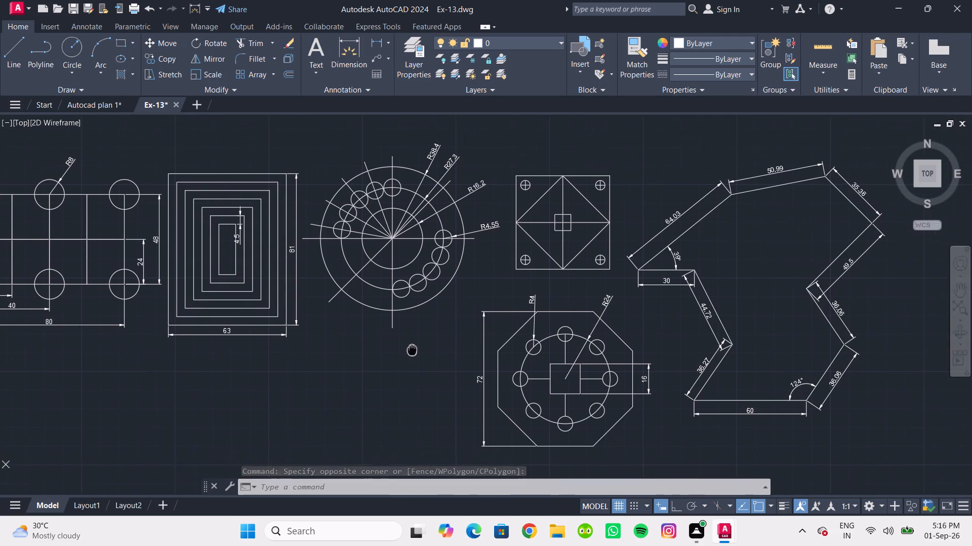
middle_click_drag(402, 349, 339, 351)
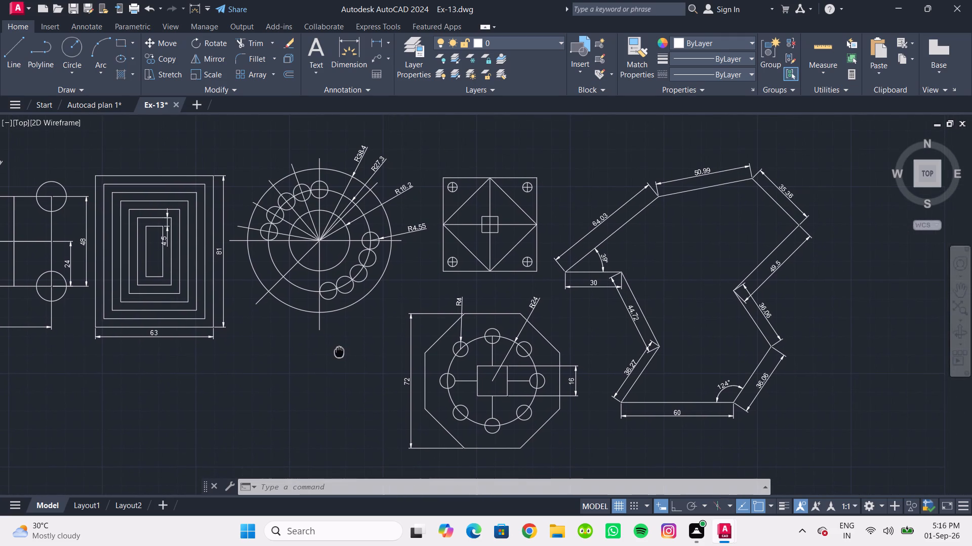
middle_click_drag(339, 351, 513, 372)
middle_click(512, 371)
middle_click_drag(439, 363, 423, 363)
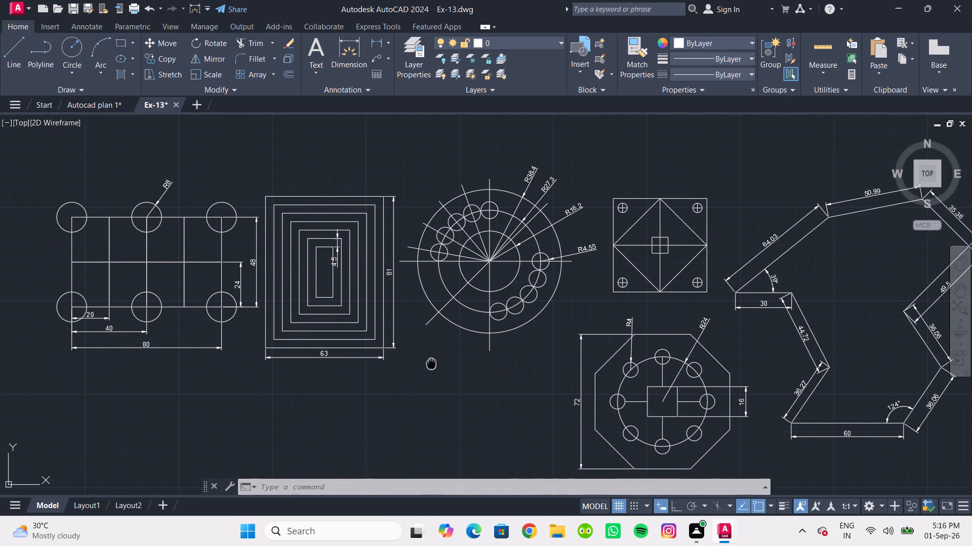
middle_click_drag(423, 363, 381, 365)
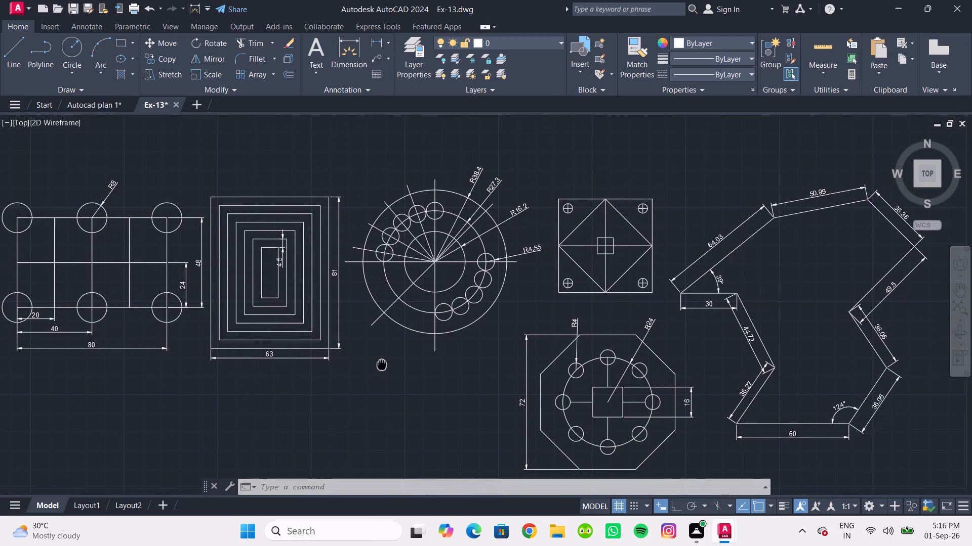
middle_click_drag(381, 365, 381, 366)
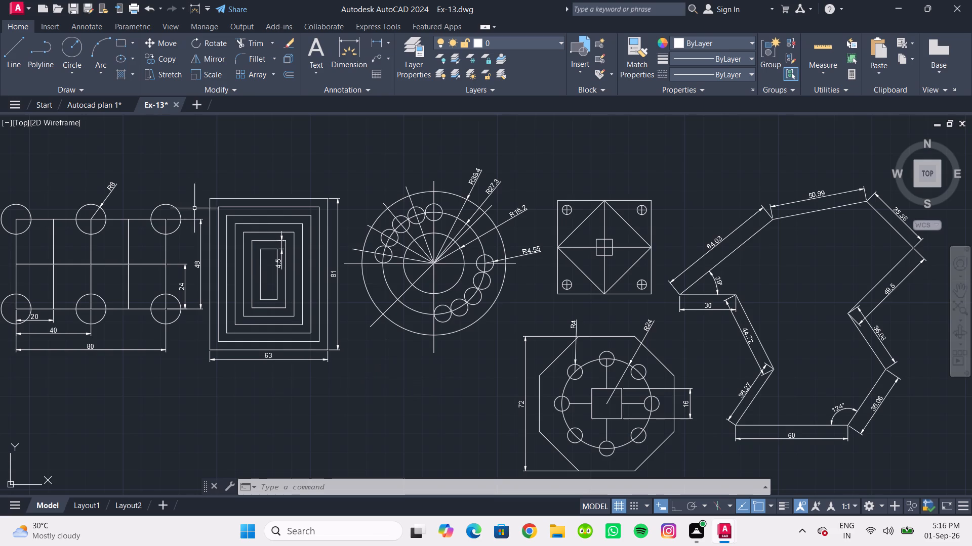
Start opening another drawing and compare the previews of Ex.11, Ex-10 and Ex-12 through Ex-16 in the Autocad Practice folder.
left_click(16, 6)
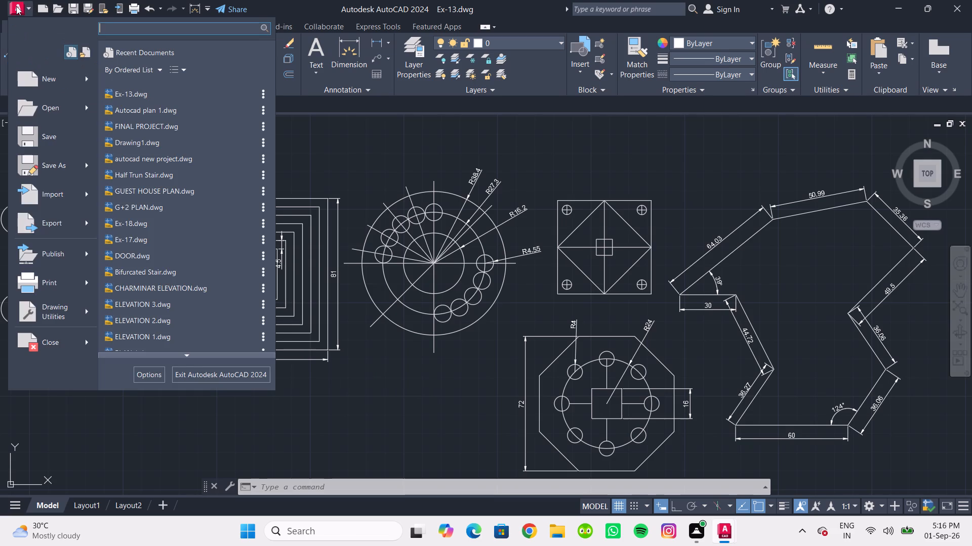
left_click(80, 109)
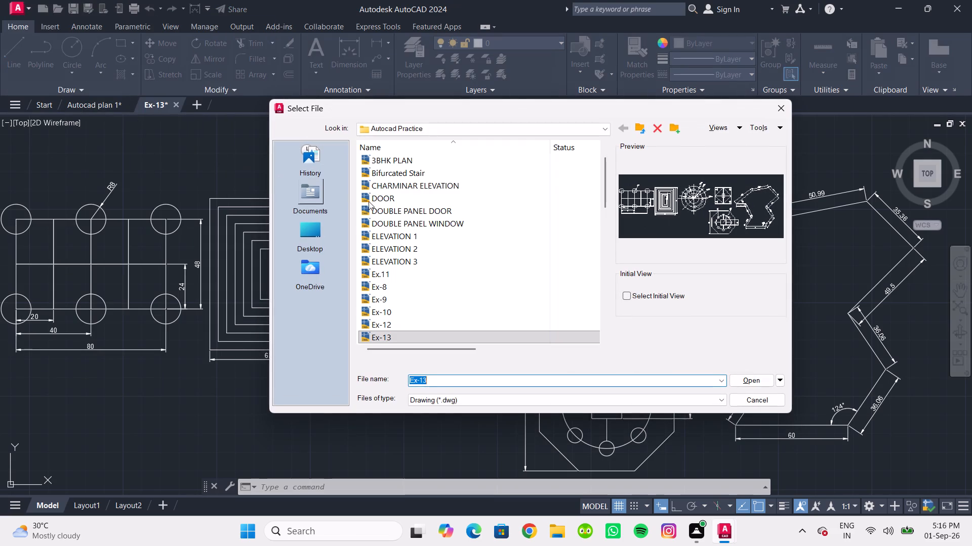
left_click(393, 278)
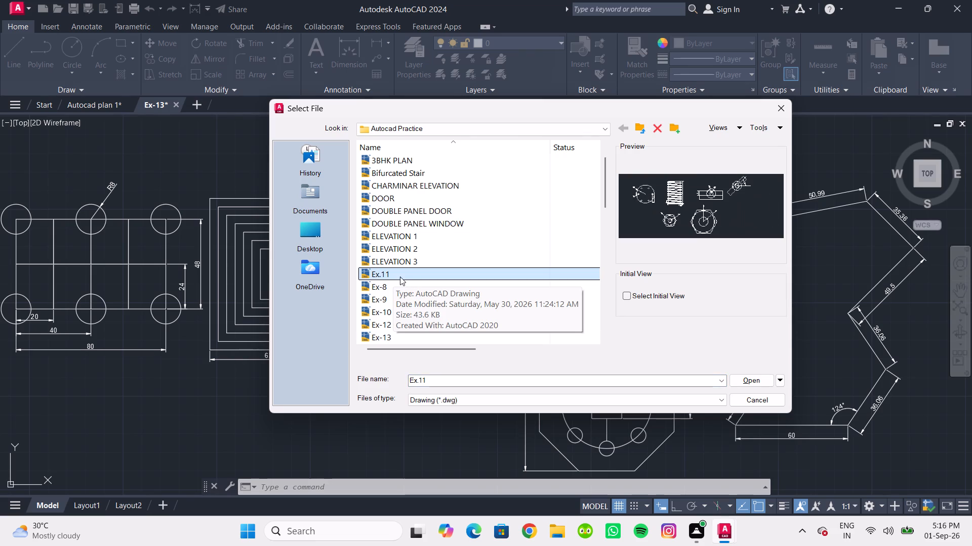
scroll(400, 276, "down", 1)
left_click(397, 283)
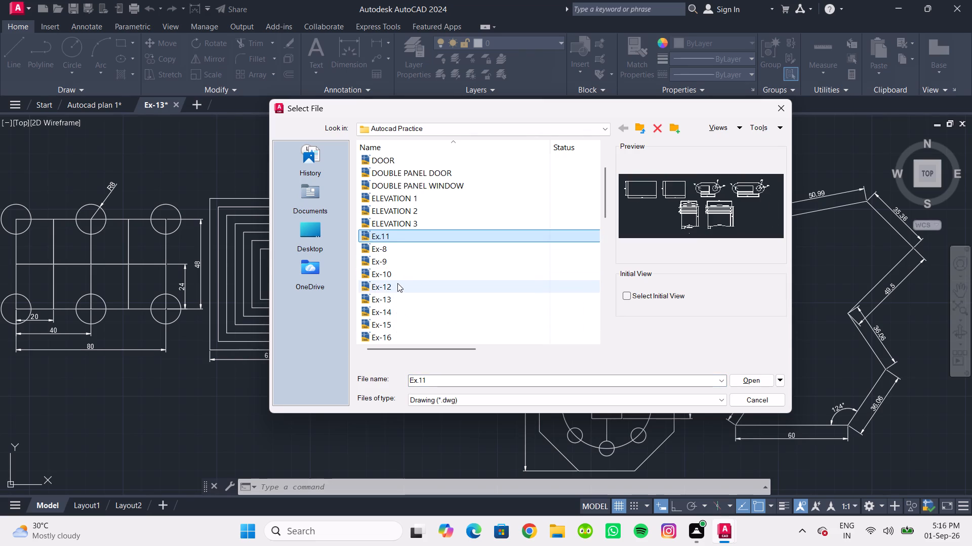
left_click(392, 276)
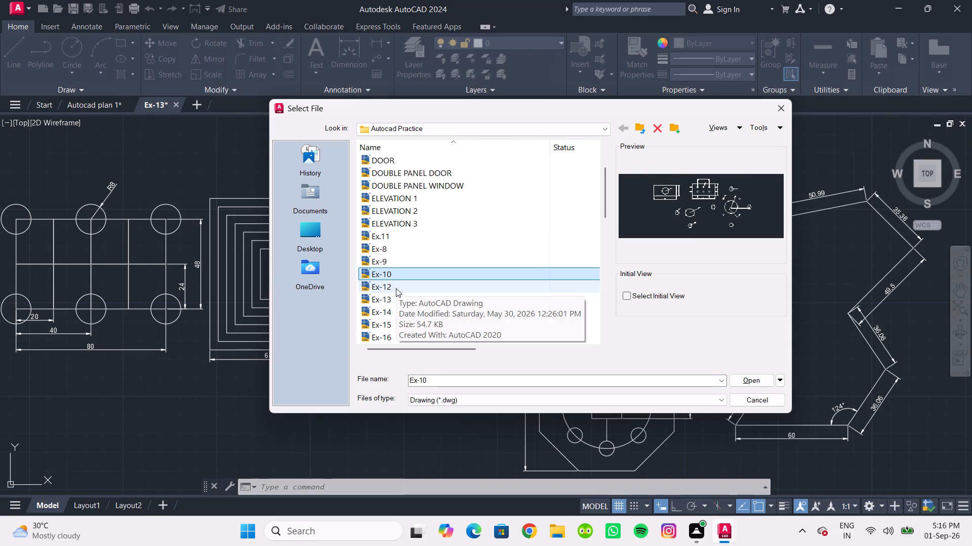
left_click(396, 288)
left_click(398, 298)
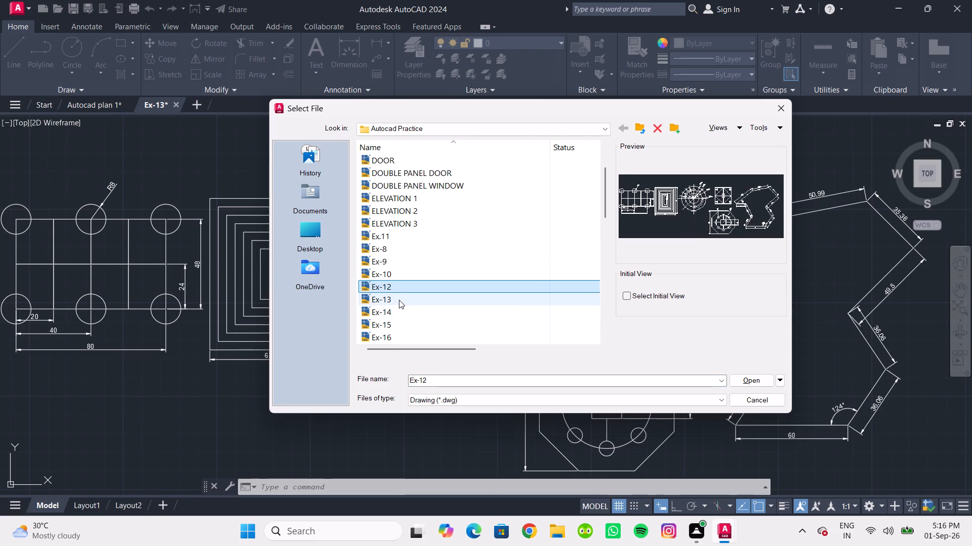
left_click(403, 314)
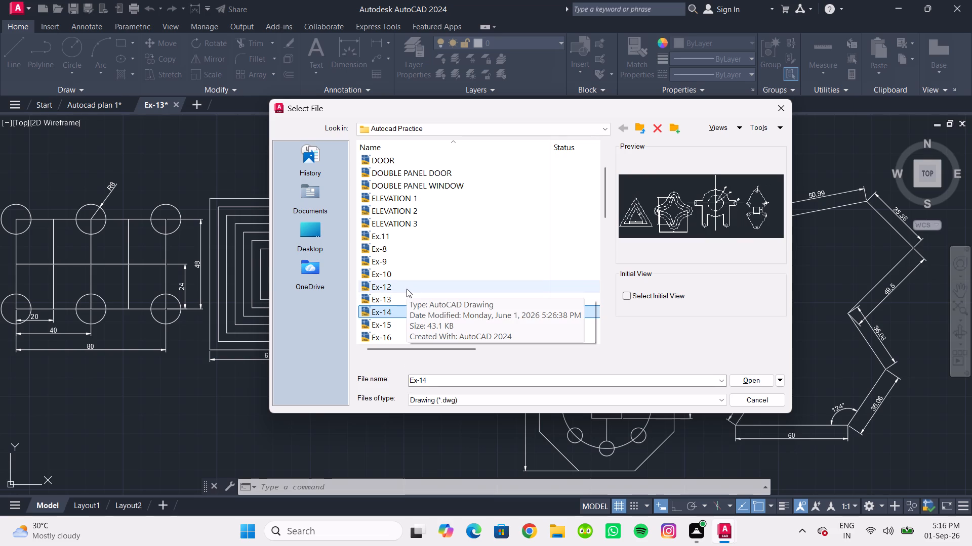
scroll(390, 287, "down", 1)
left_click(382, 283)
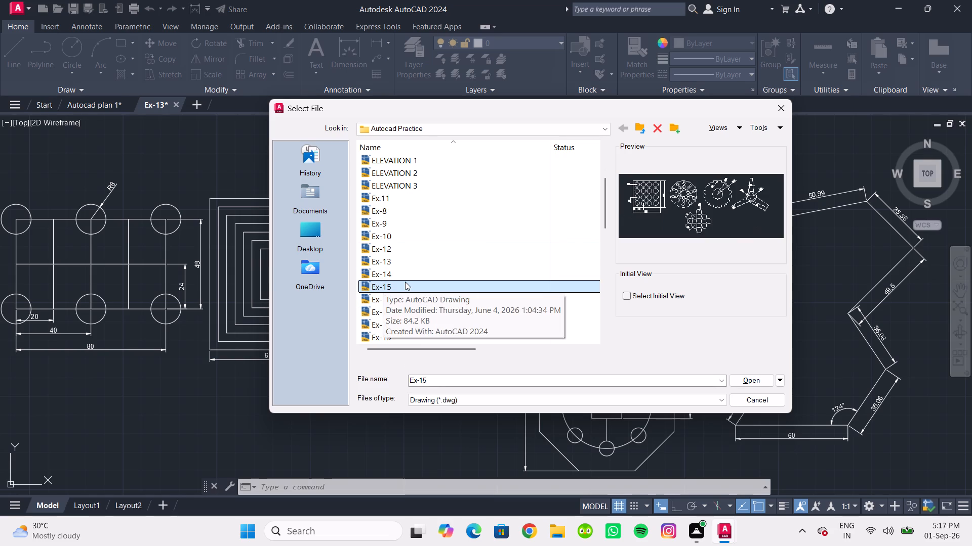
left_click(381, 298)
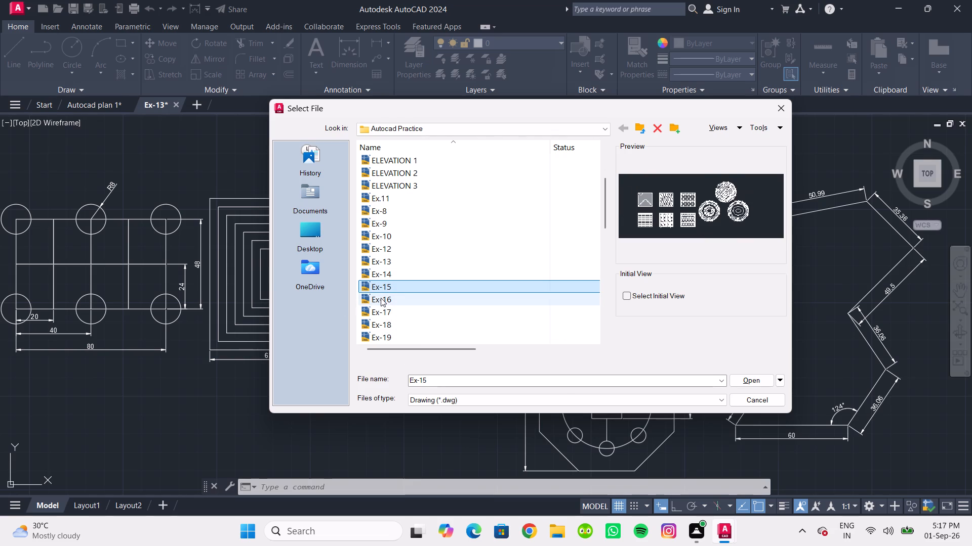
Recheck the previews of Ex.11, Ex-8, Ex-9, Ex-10 and Ex-12 through Ex-14, and close the file selection without opening a drawing.
scroll(399, 281, "up", 1)
left_click(390, 238)
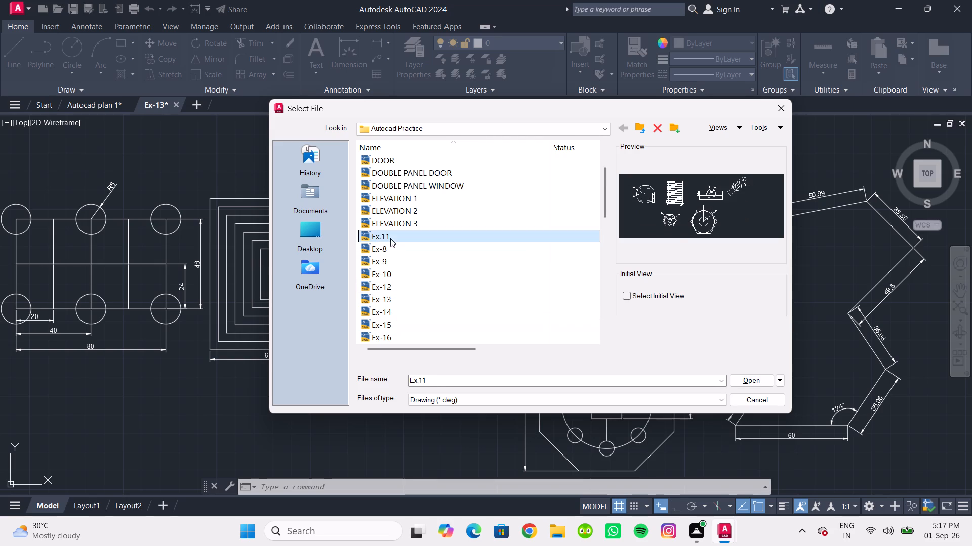
left_click(400, 248)
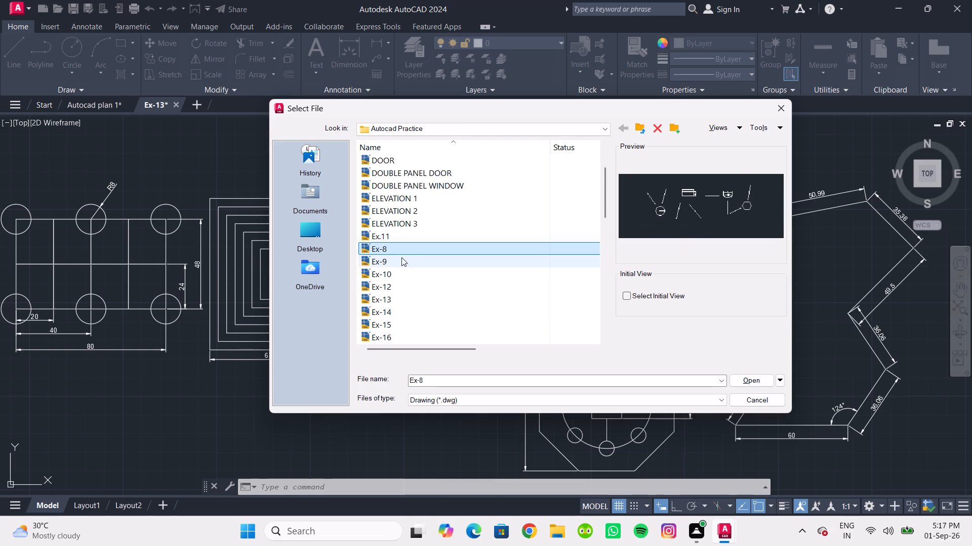
left_click(397, 260)
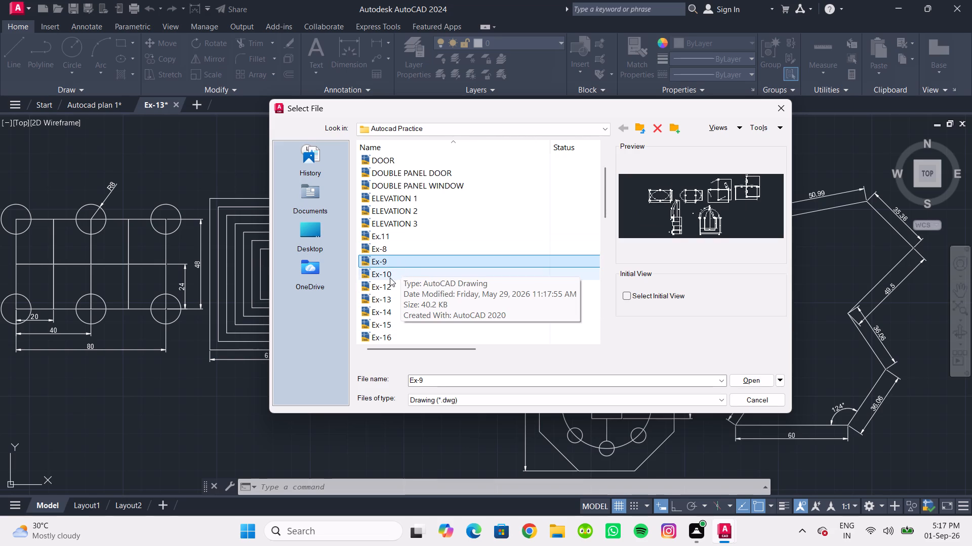
left_click(388, 275)
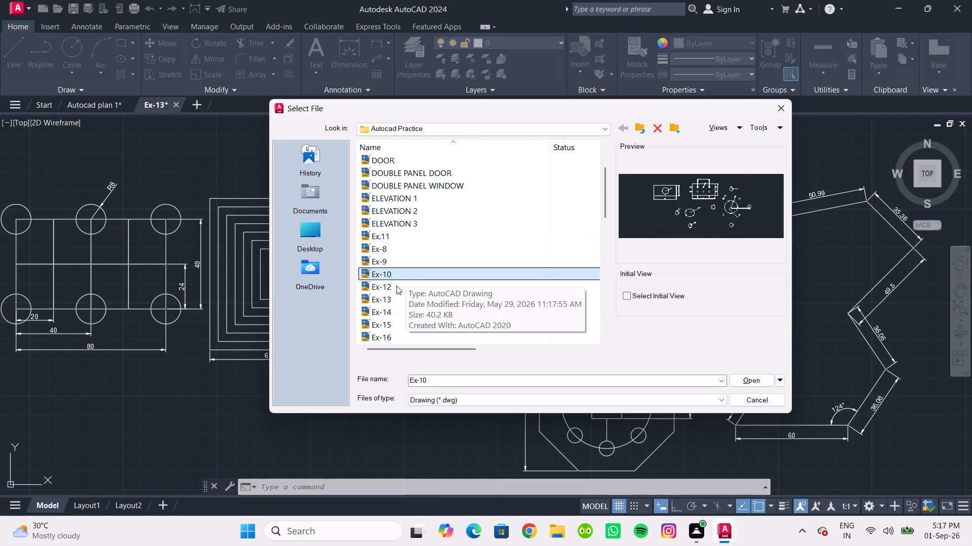
left_click(394, 285)
left_click(397, 297)
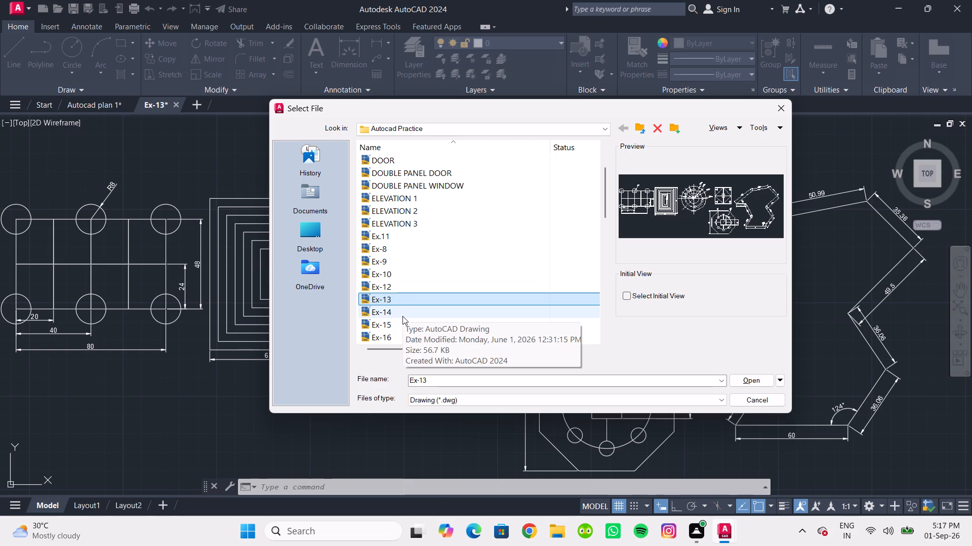
left_click(402, 314)
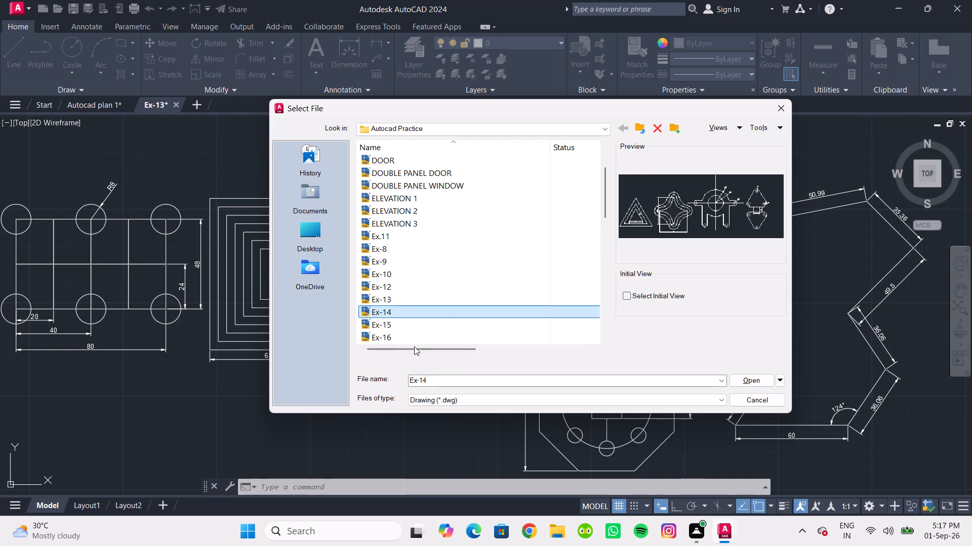
left_click(778, 110)
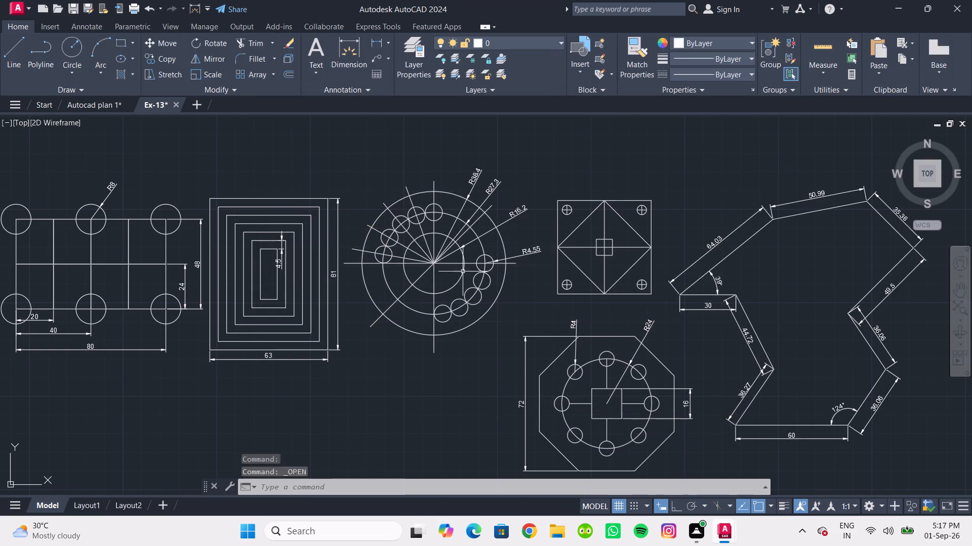
Examine the concentric-circle figure with its radius dimensions and the neighbouring square figure in Ex-13 up close.
scroll(518, 224, "up", 1)
middle_click_drag(518, 224, 526, 261)
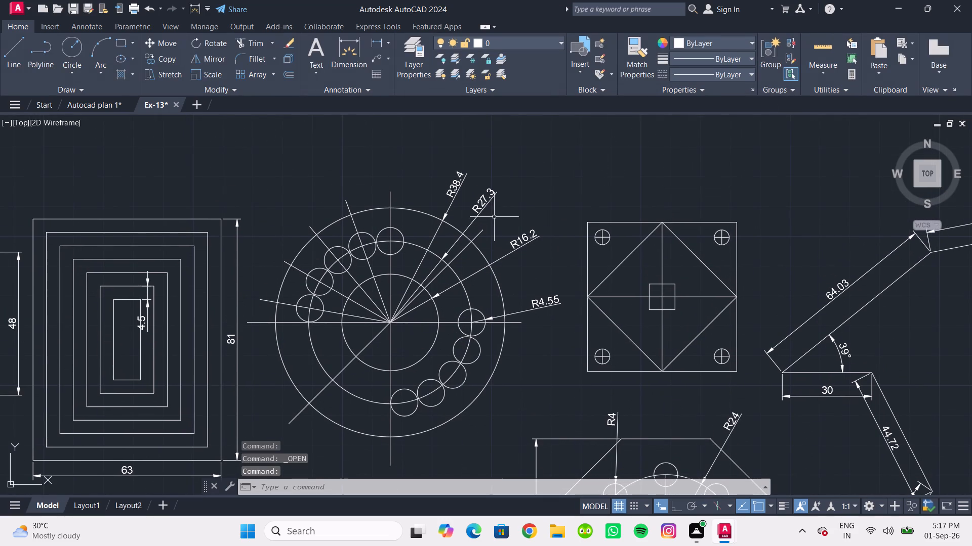
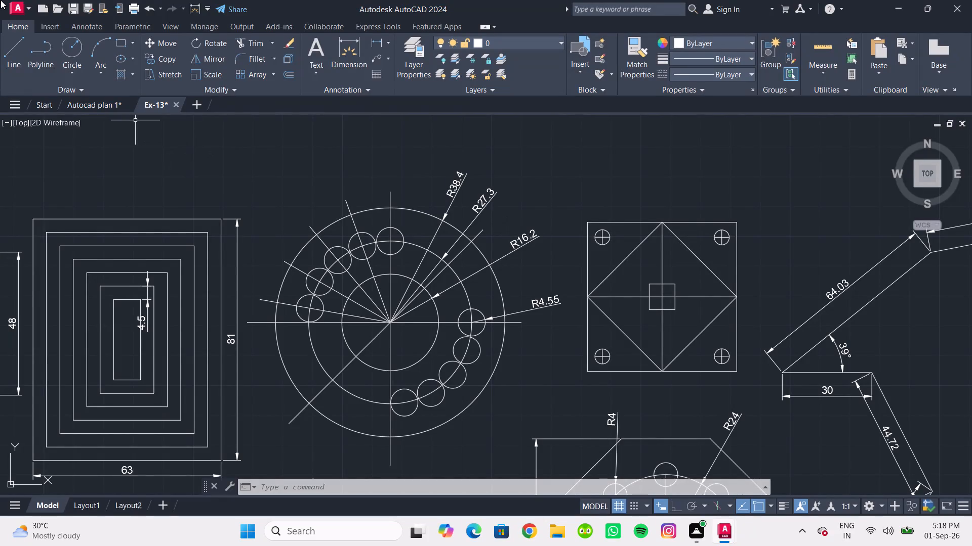
Start opening another drawing and compare the previews of Ex-20 back through Ex-13 in the Autocad Practice folder.
left_click(13, 6)
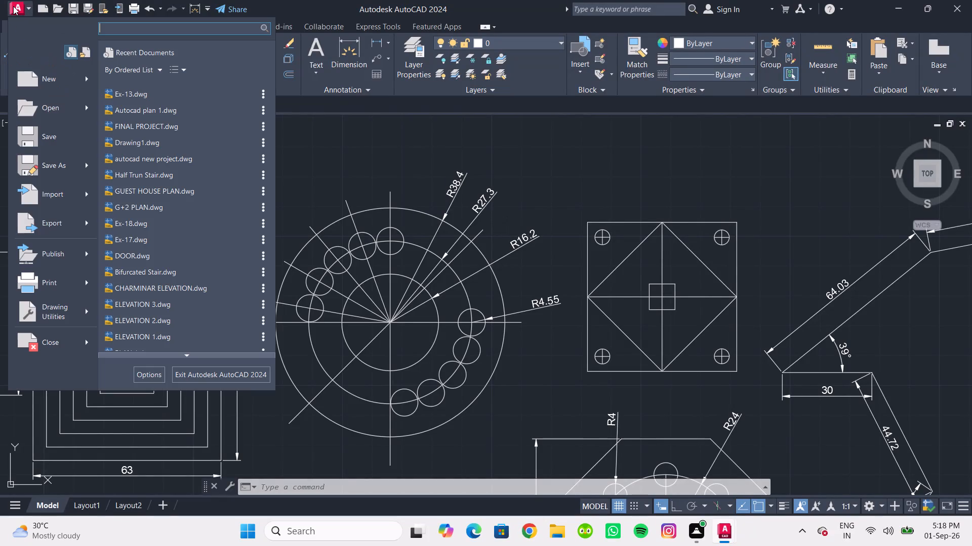
left_click(80, 106)
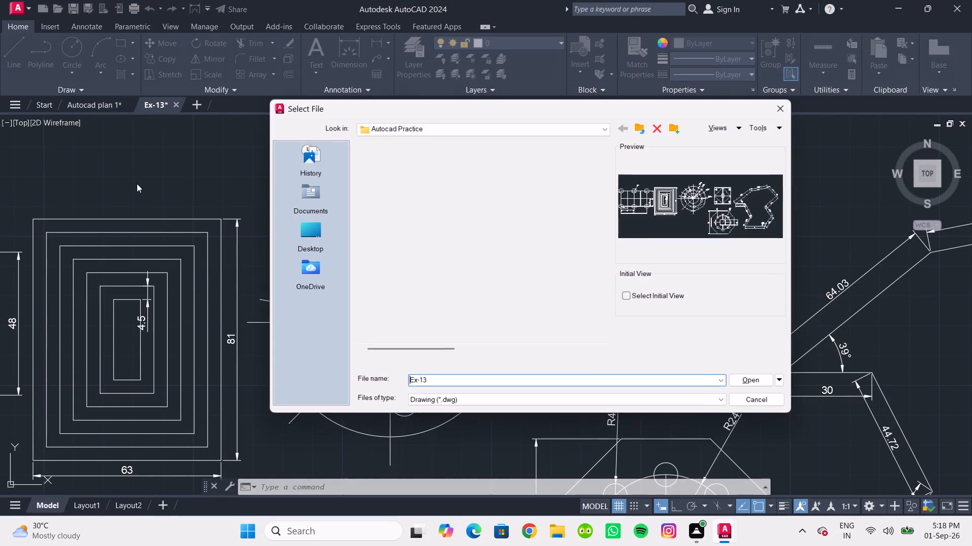
scroll(439, 227, "up", 3)
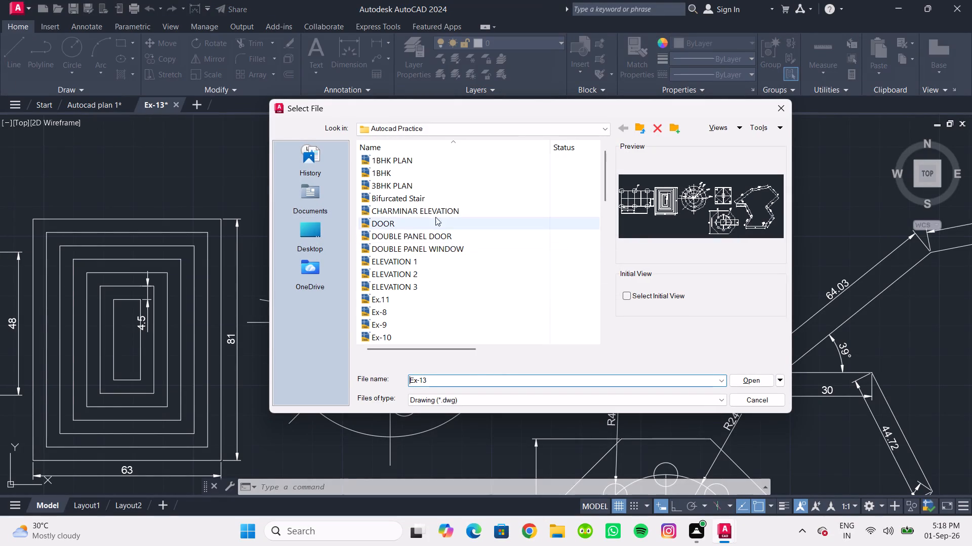
scroll(432, 201, "up", 4)
scroll(430, 196, "down", 6)
left_click(429, 229)
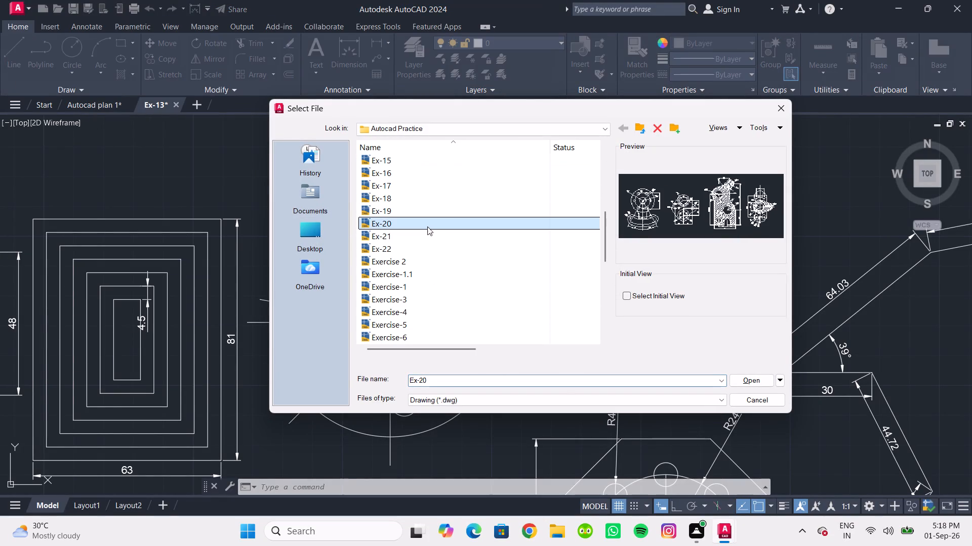
left_click(424, 217)
left_click(414, 208)
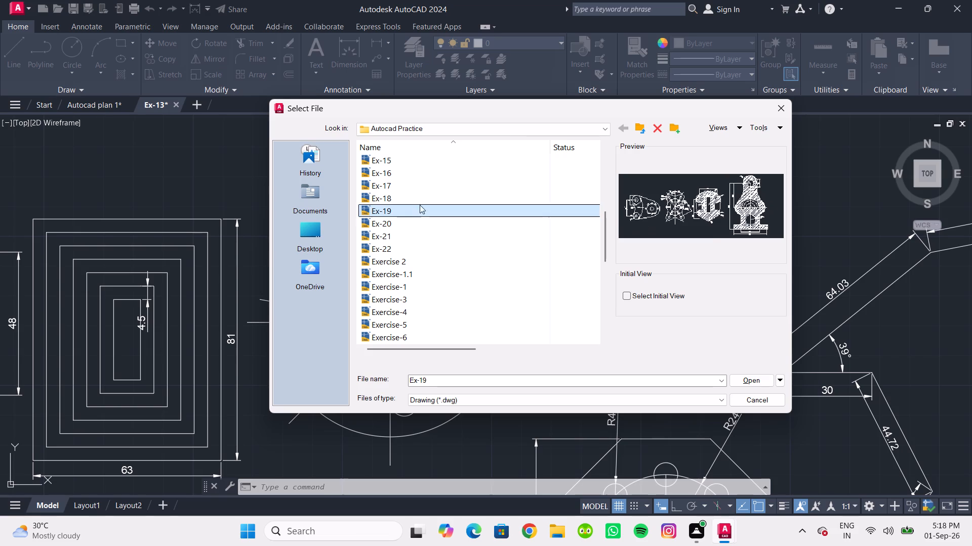
left_click(422, 196)
left_click(418, 182)
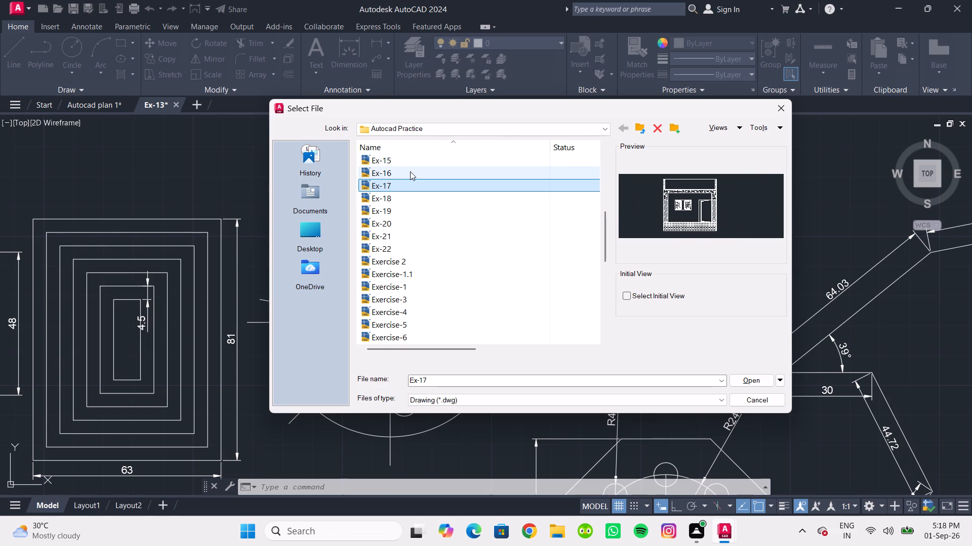
left_click(410, 170)
scroll(421, 191, "up", 1)
left_click(416, 193)
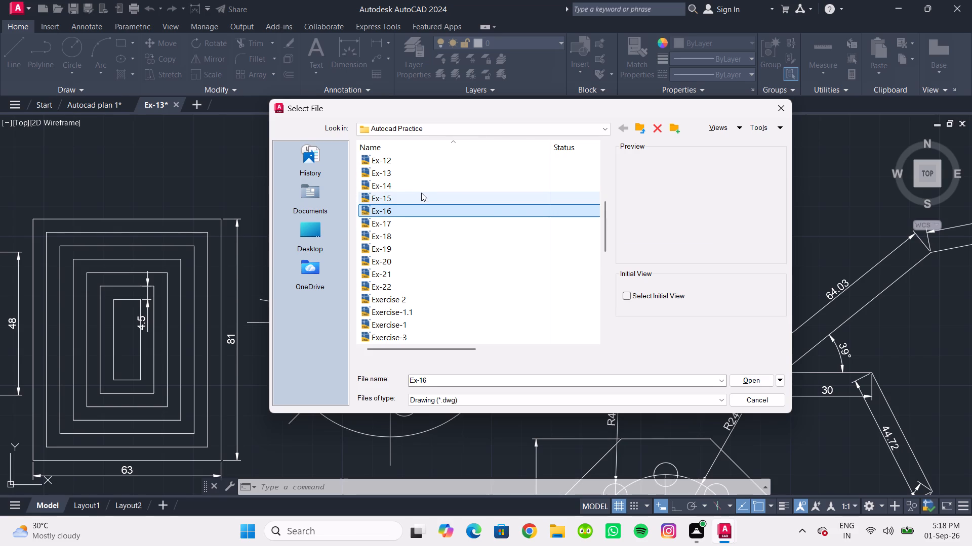
left_click(396, 183)
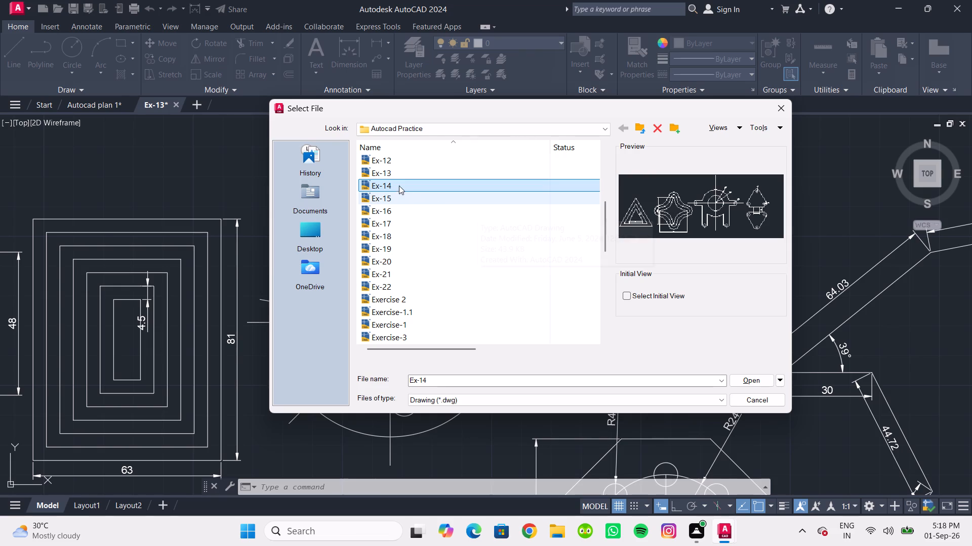
left_click(402, 172)
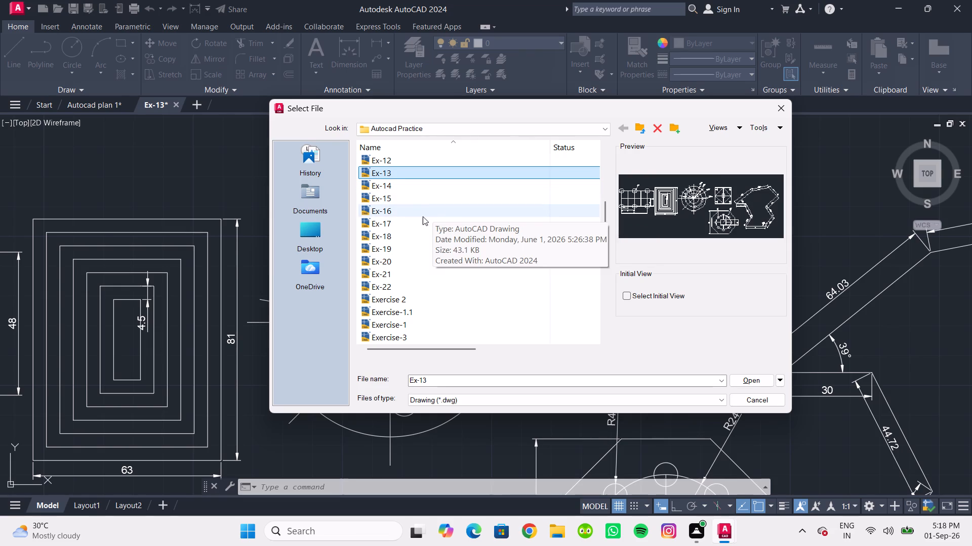
Check the previews of Ex-12, Ex-10, Ex-9, Ex-8 and Ex.11 in the same folder.
scroll(423, 216, "up", 1)
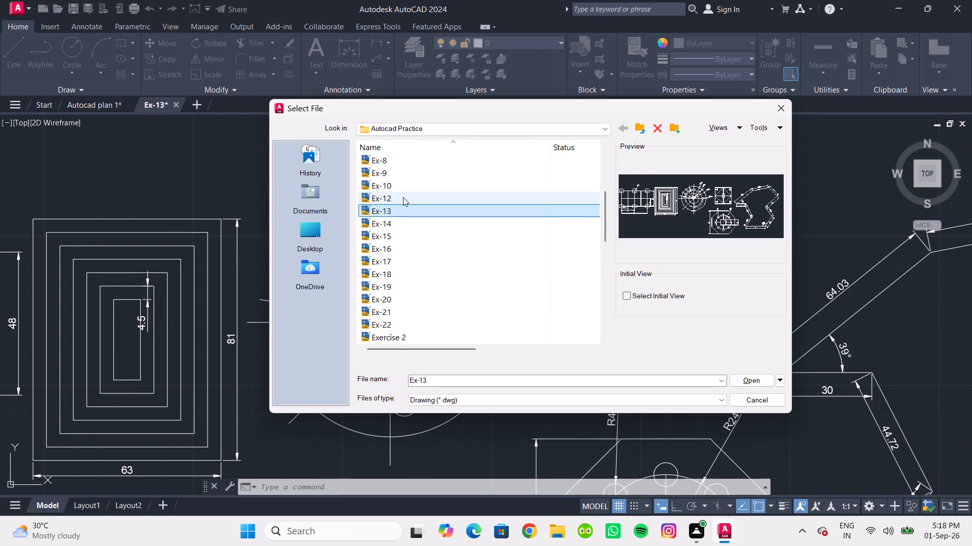
left_click(403, 197)
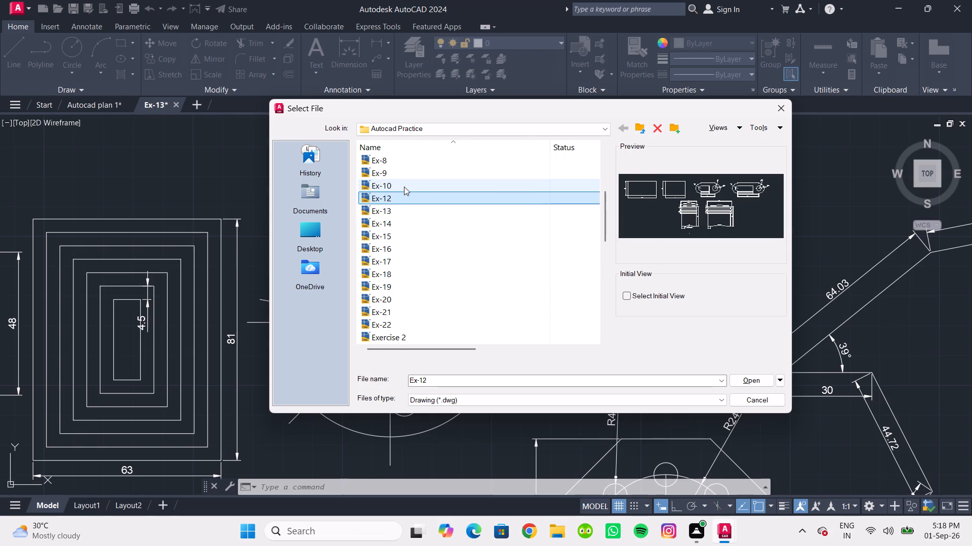
left_click(404, 187)
scroll(430, 213, "up", 1)
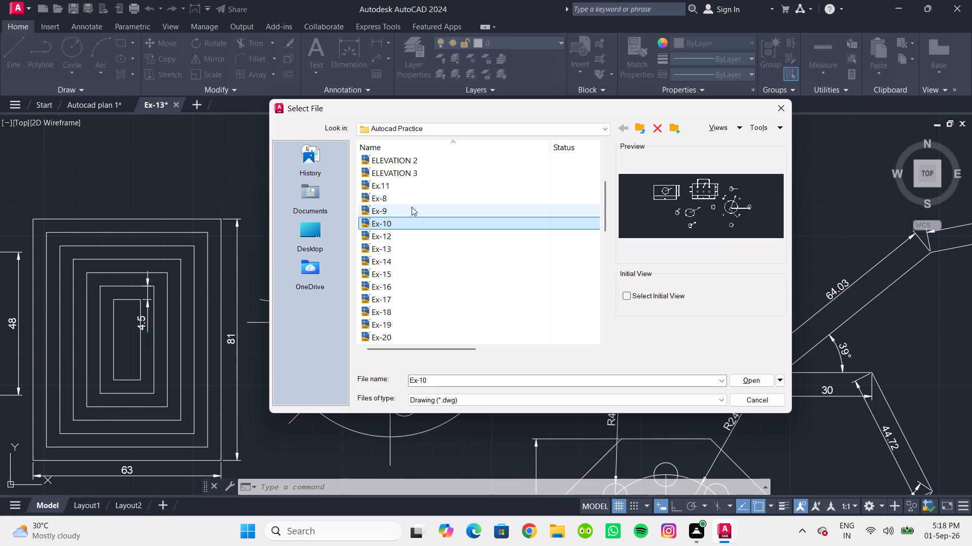
left_click(412, 207)
left_click(406, 194)
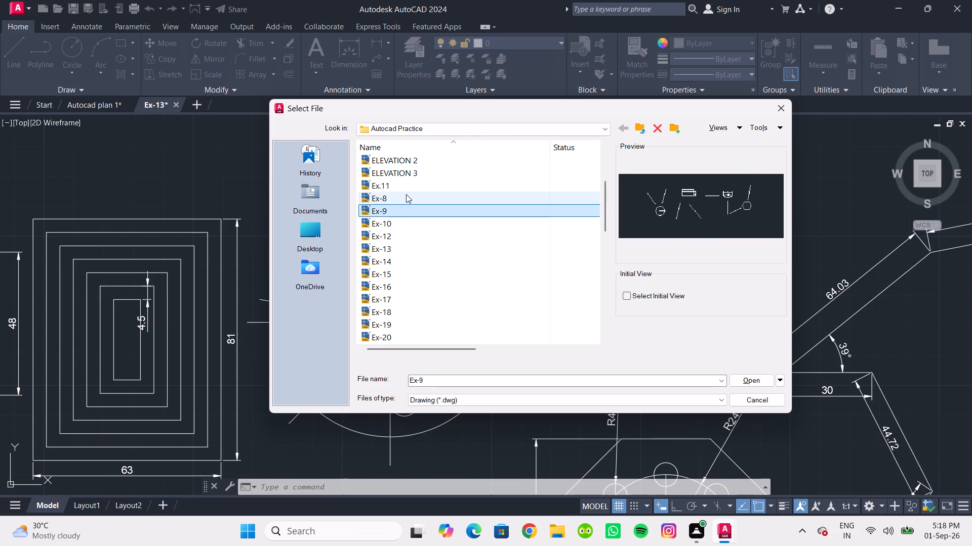
left_click(401, 187)
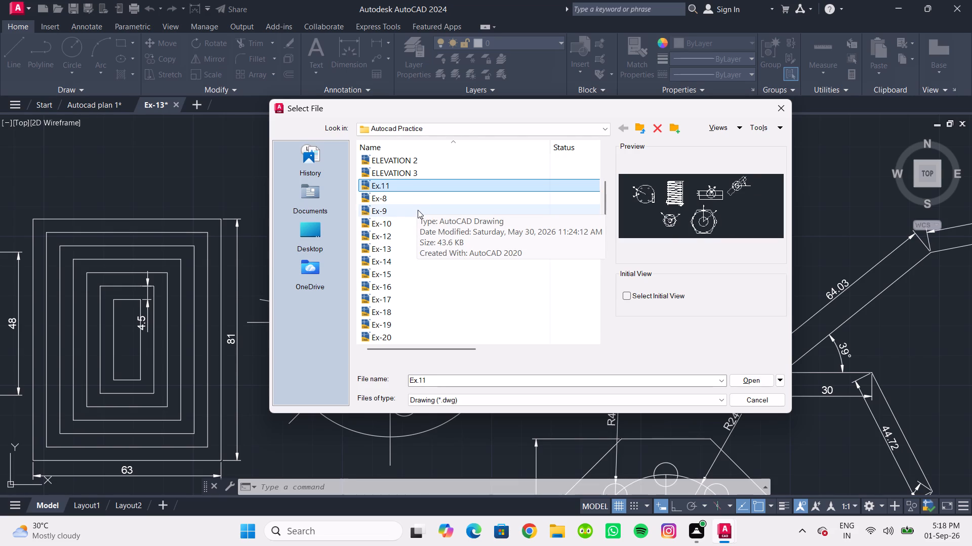
Compare the previews of Exercise-6, Exercise-7, Ex-8 and Ex-9, and close the file selection without opening a drawing.
scroll(415, 216, "down", 2)
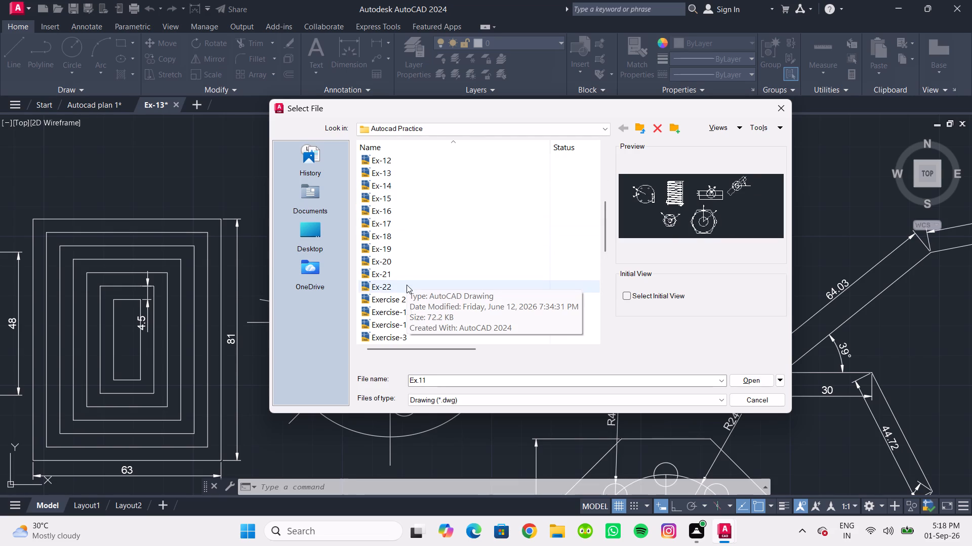
scroll(408, 286, "down", 1)
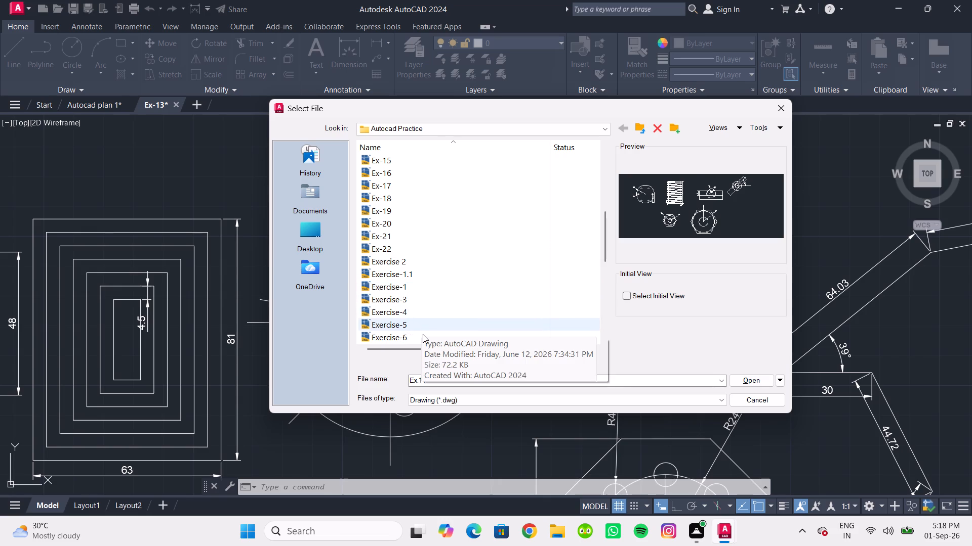
left_click(423, 334)
scroll(421, 286, "down", 1)
left_click(422, 312)
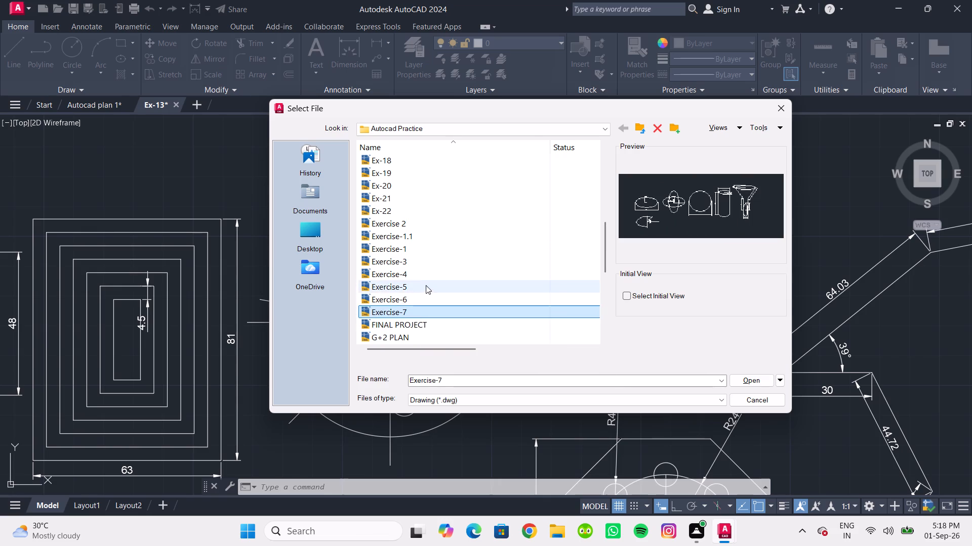
scroll(429, 280, "up", 5)
left_click(396, 239)
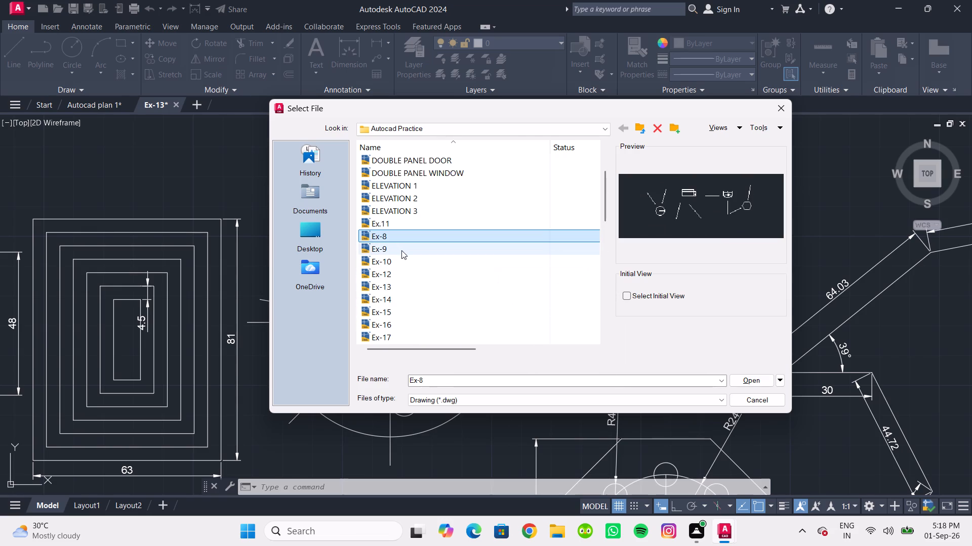
left_click(401, 250)
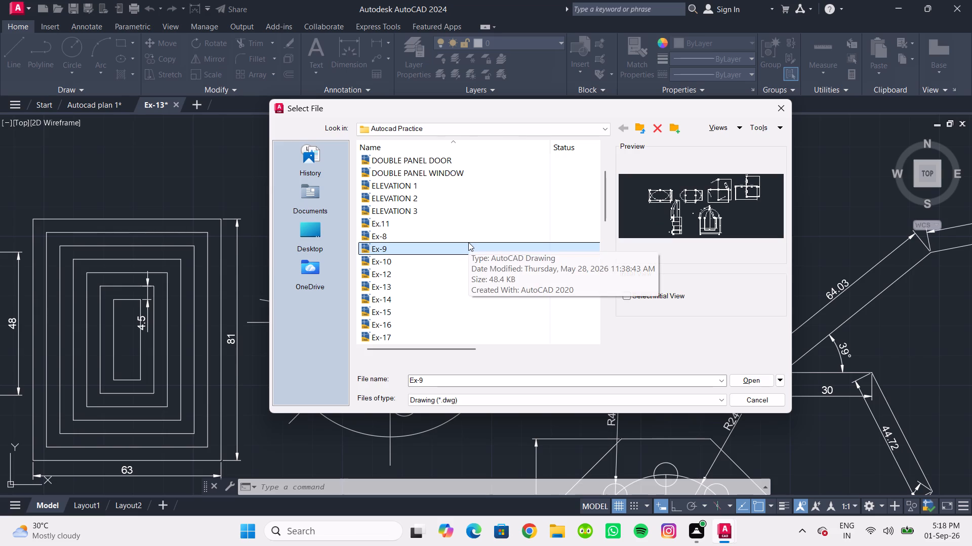
left_click(776, 107)
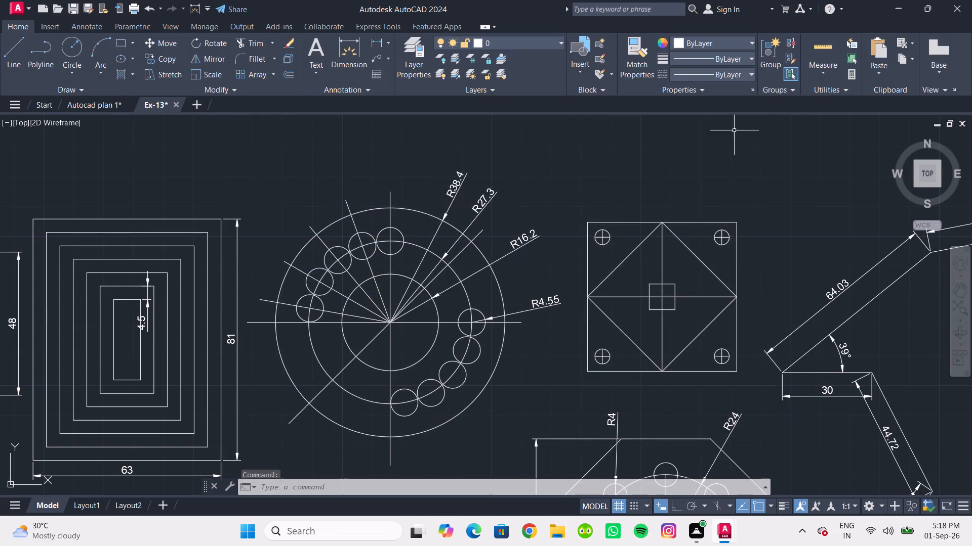
Close the Ex-13 drawing without saving its changes.
scroll(485, 249, "down", 1)
left_click(92, 102)
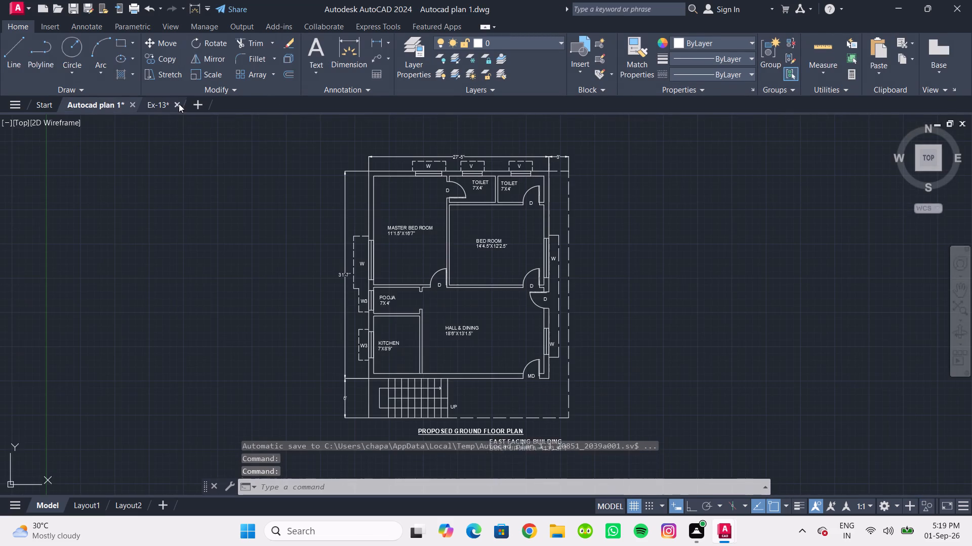
left_click(179, 104)
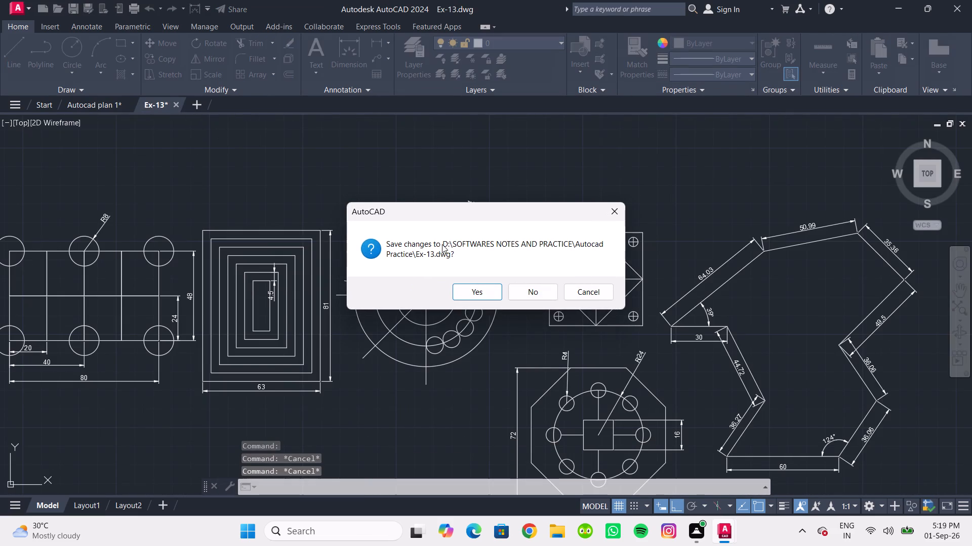
left_click(534, 289)
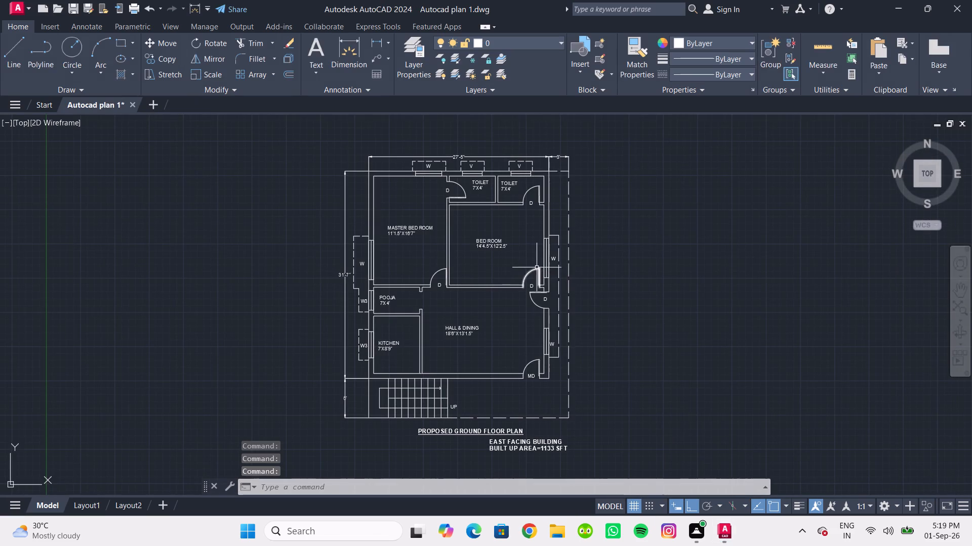
Save the Autocad plan 1 drawing.
middle_click_drag(563, 271, 541, 275)
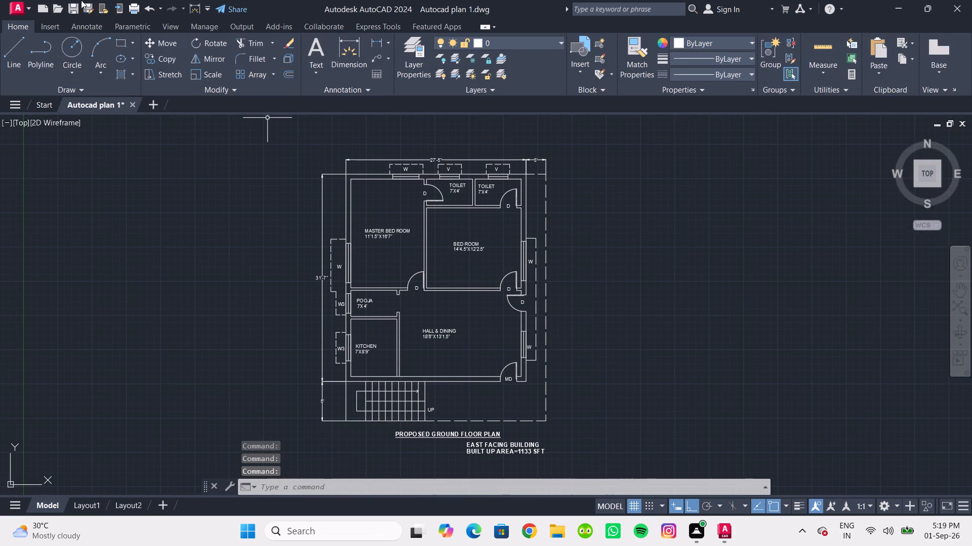
left_click(74, 11)
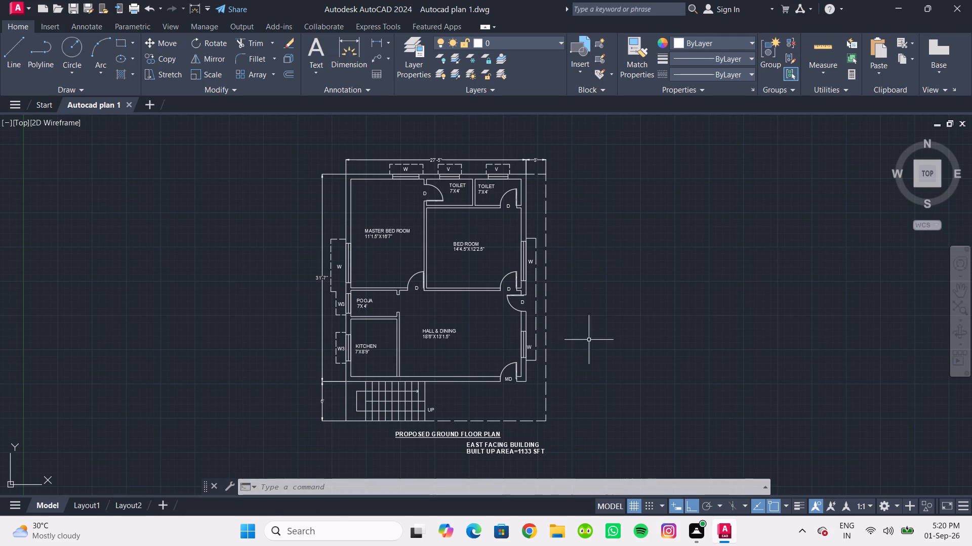
Draw a rectangle with length 50 and width 60 in the empty space east of the ground floor plan.
middle_click_drag(602, 327, 396, 323)
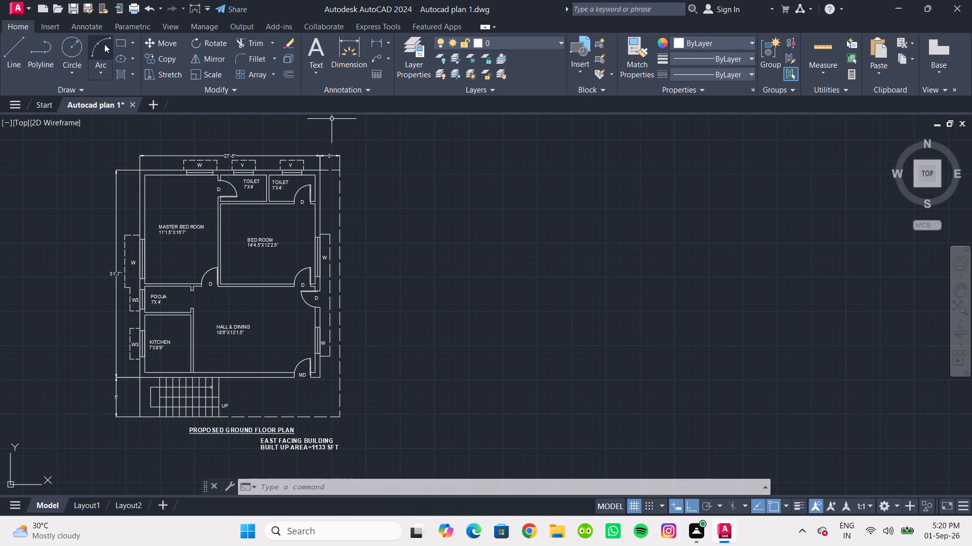
left_click(119, 47)
left_click(514, 220)
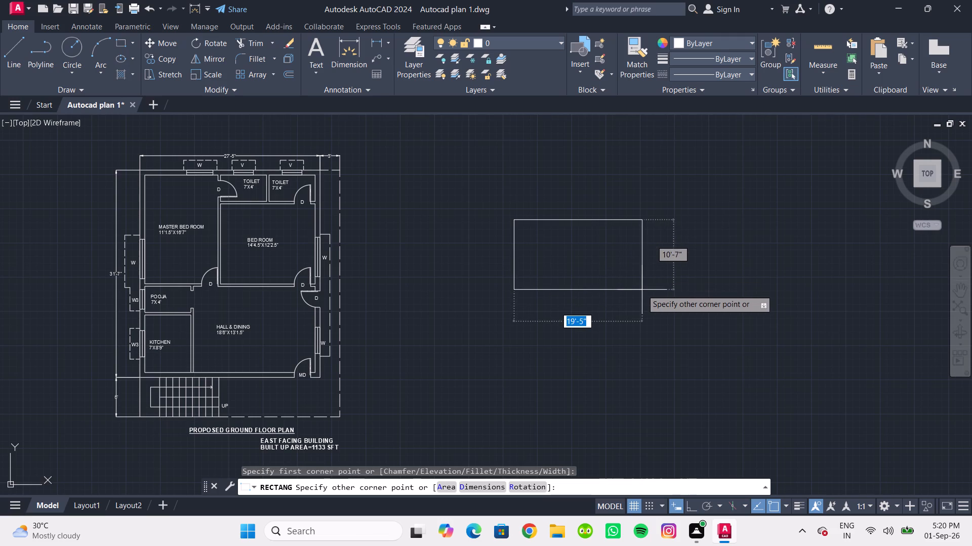
key("d")
key("Return")
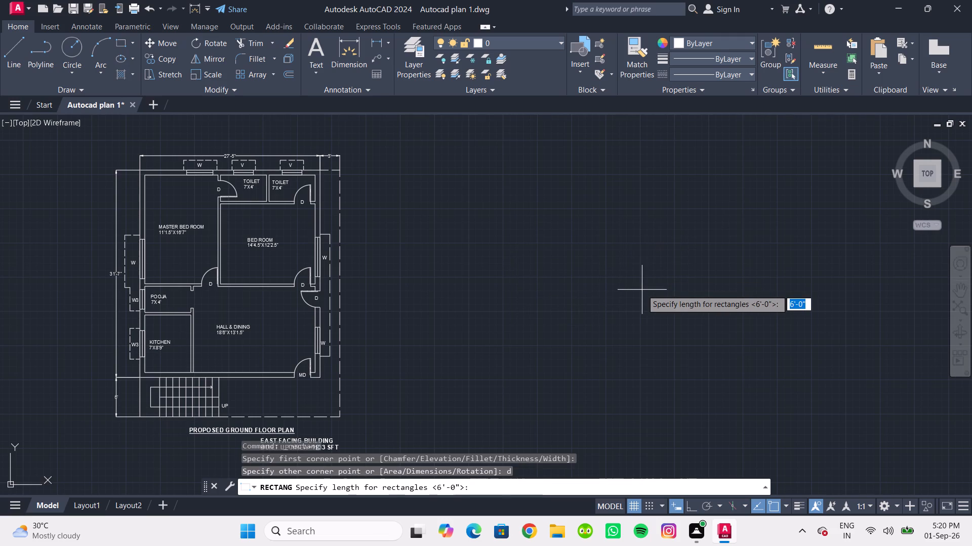
type("50")
key("Return")
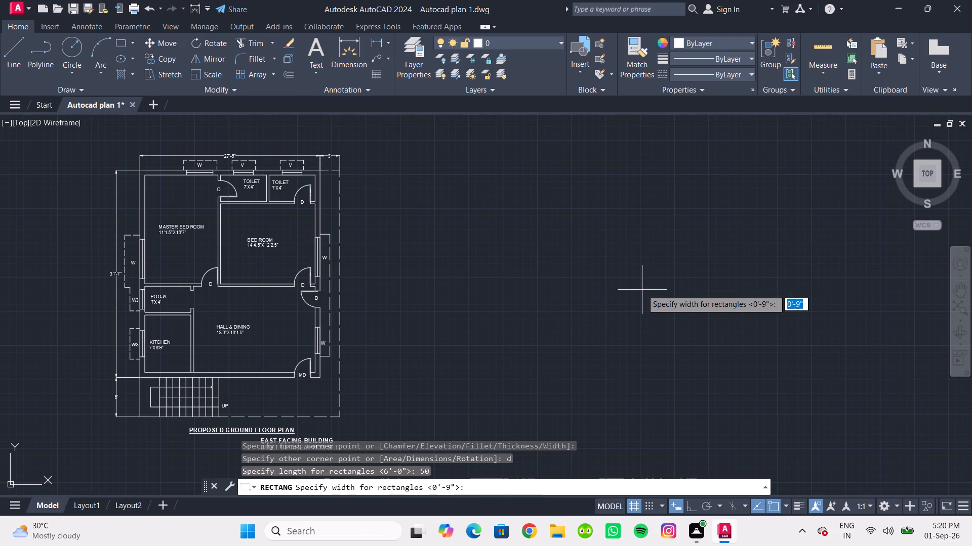
type("60")
key("Return")
left_click(642, 290)
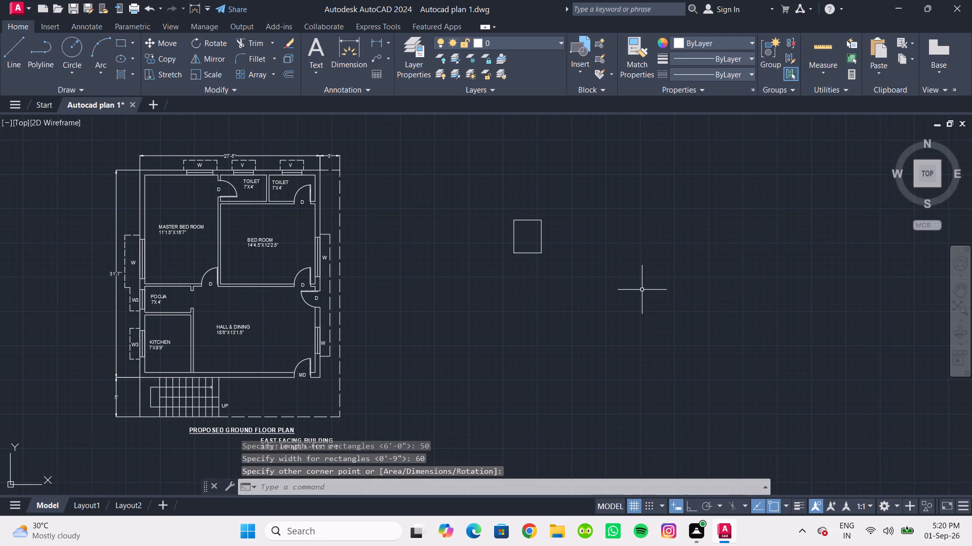
Draw a vertical line from the midpoint of the new rectangle's upper edge to the midpoint of its lower edge.
scroll(534, 234, "up", 3)
middle_click_drag(531, 234, 490, 264)
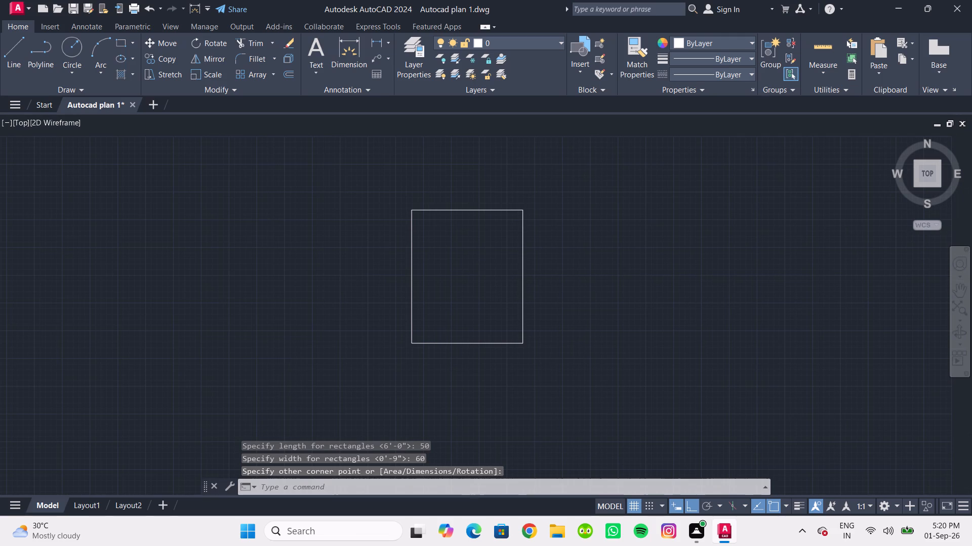
key("l")
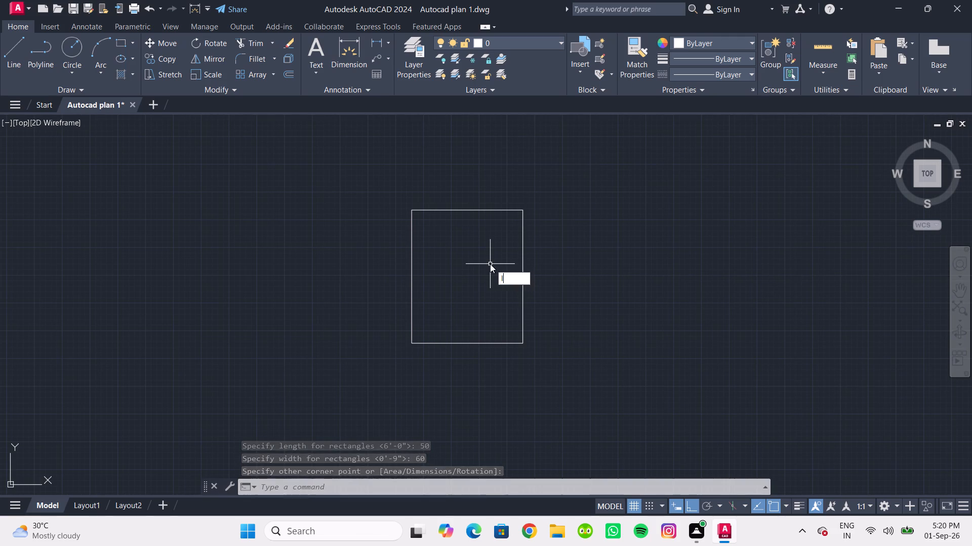
key("Return")
left_click(467, 211)
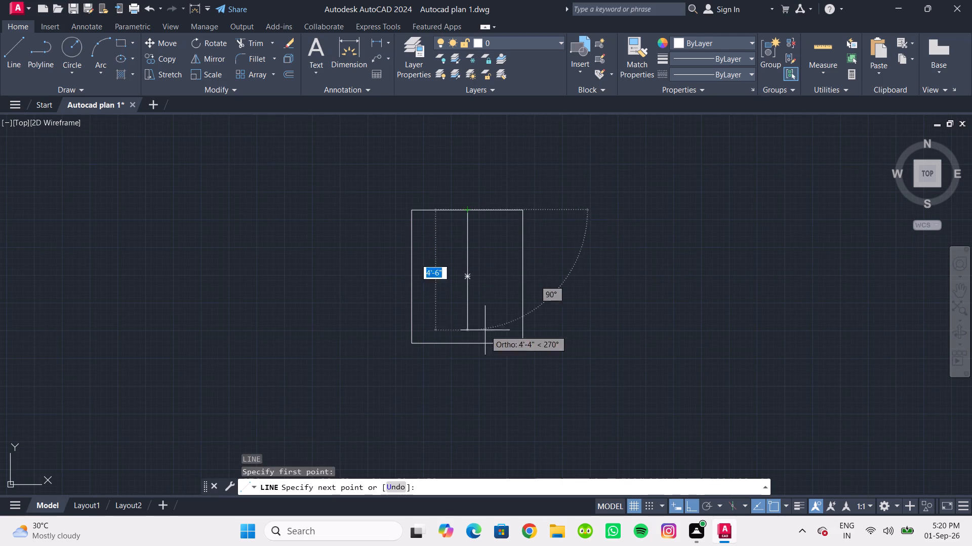
left_click(468, 346)
key("space")
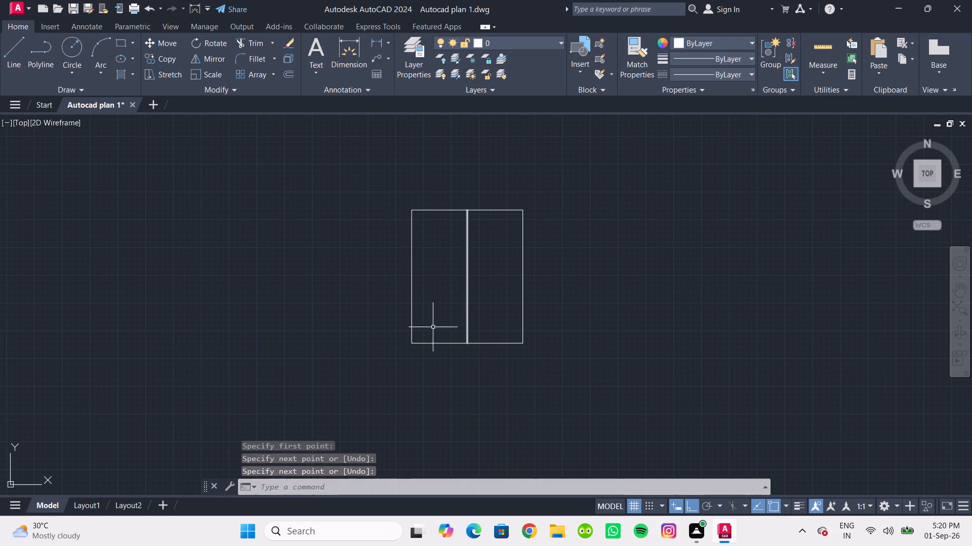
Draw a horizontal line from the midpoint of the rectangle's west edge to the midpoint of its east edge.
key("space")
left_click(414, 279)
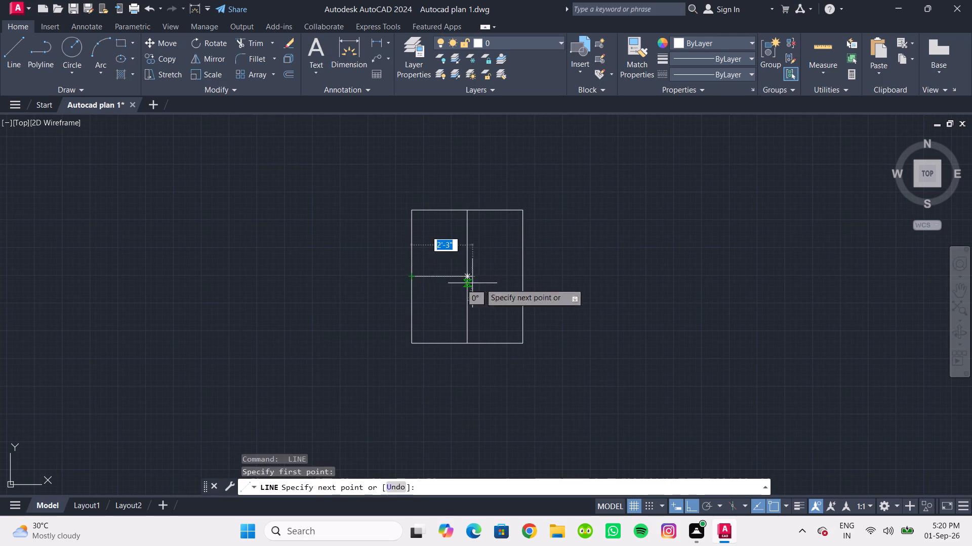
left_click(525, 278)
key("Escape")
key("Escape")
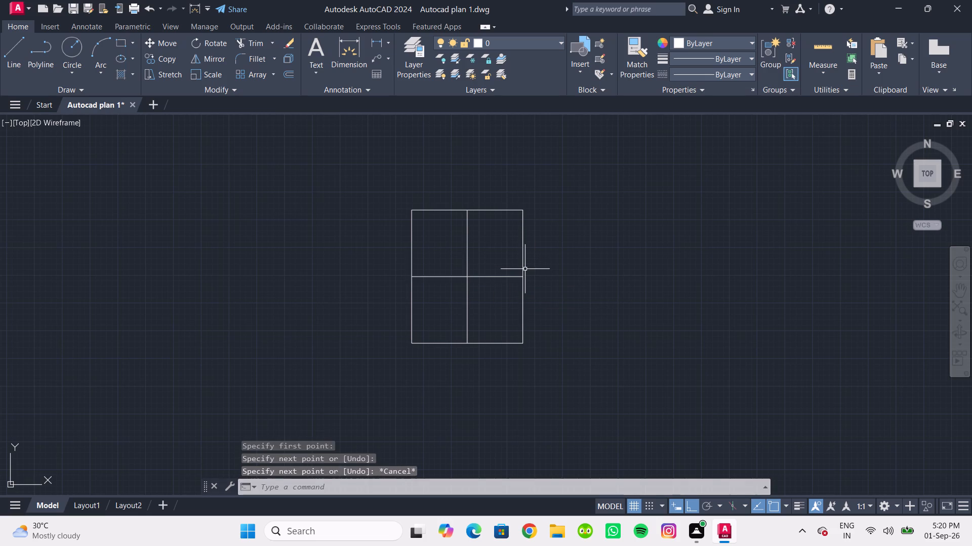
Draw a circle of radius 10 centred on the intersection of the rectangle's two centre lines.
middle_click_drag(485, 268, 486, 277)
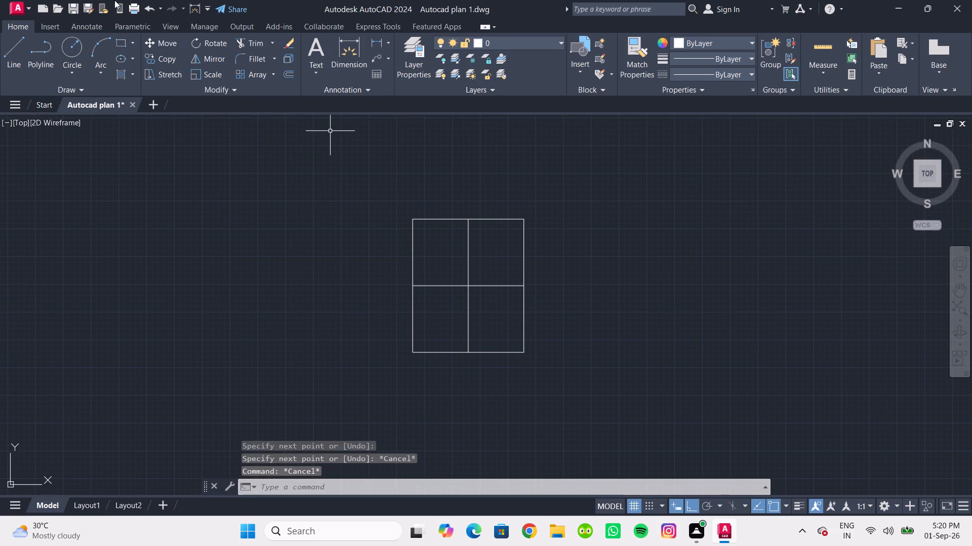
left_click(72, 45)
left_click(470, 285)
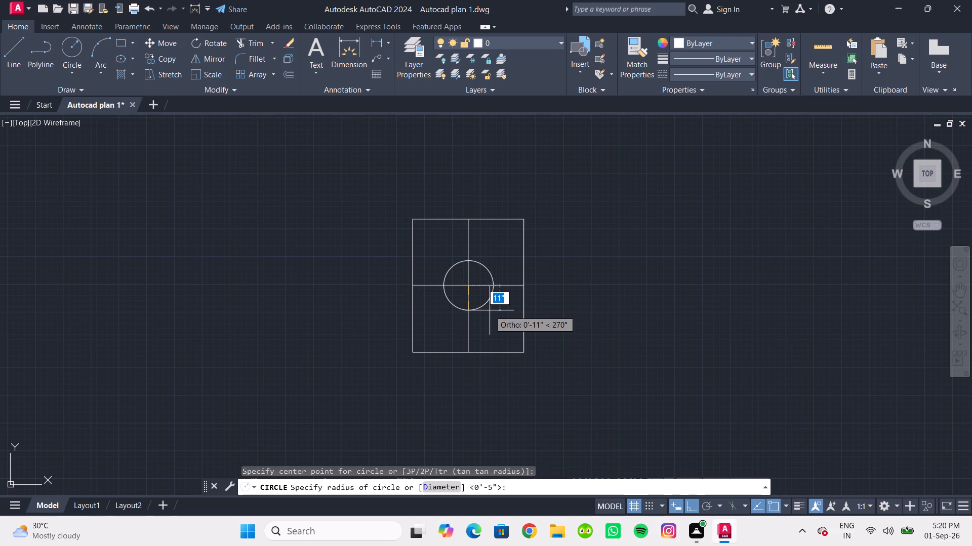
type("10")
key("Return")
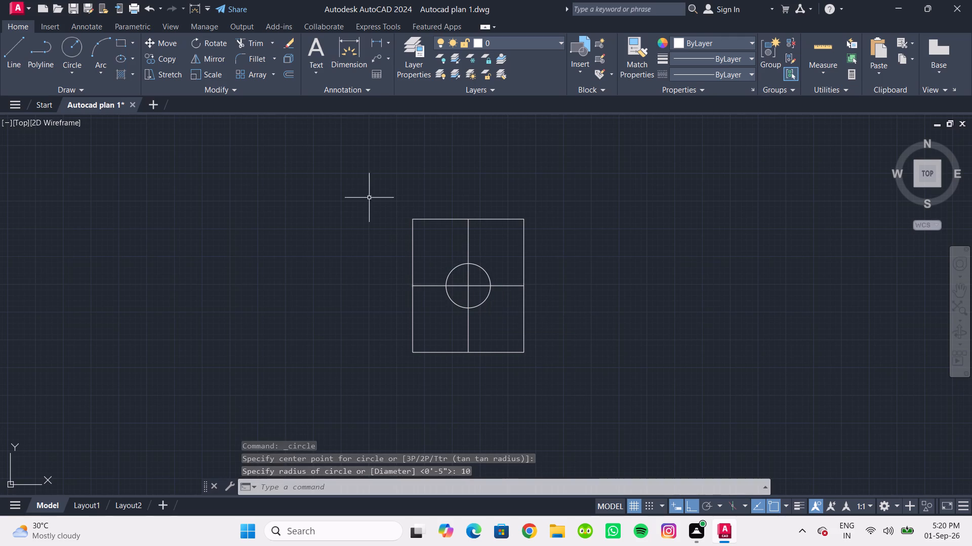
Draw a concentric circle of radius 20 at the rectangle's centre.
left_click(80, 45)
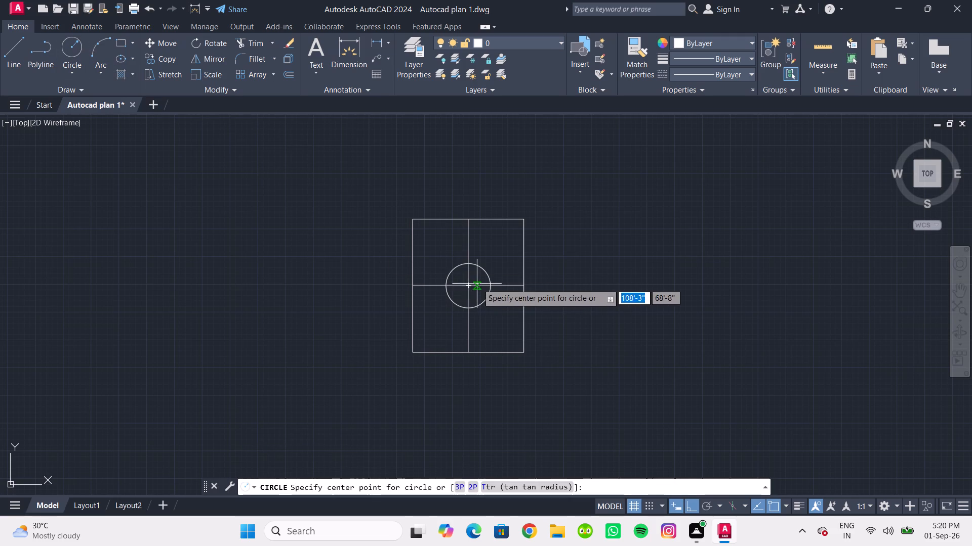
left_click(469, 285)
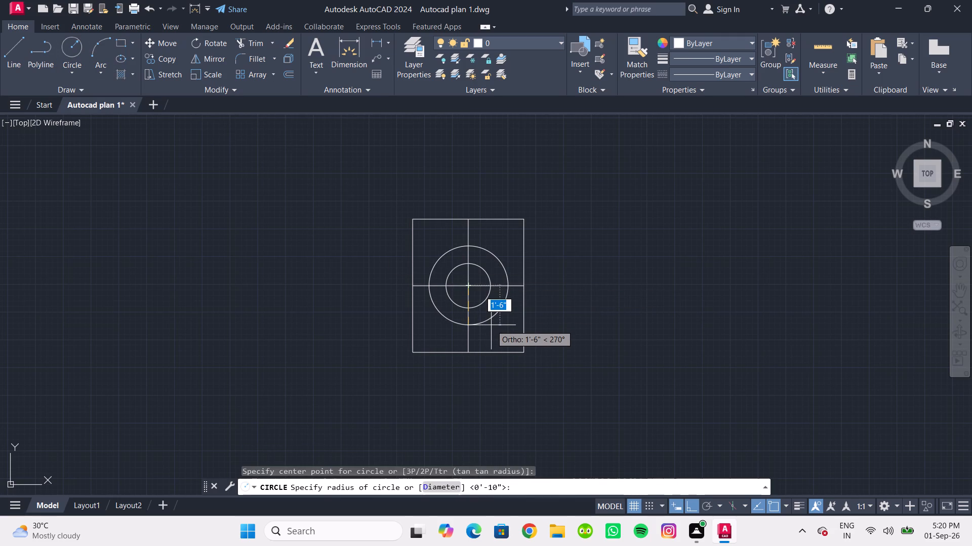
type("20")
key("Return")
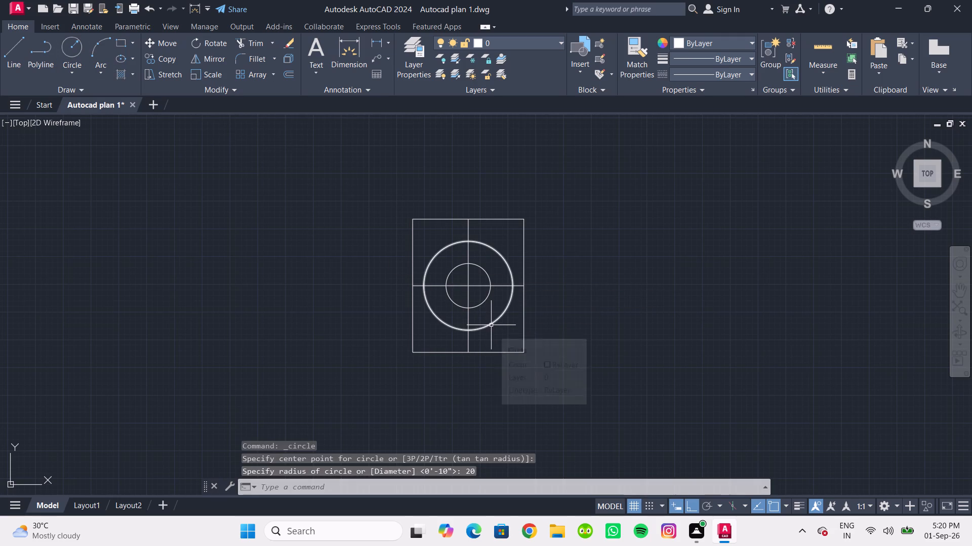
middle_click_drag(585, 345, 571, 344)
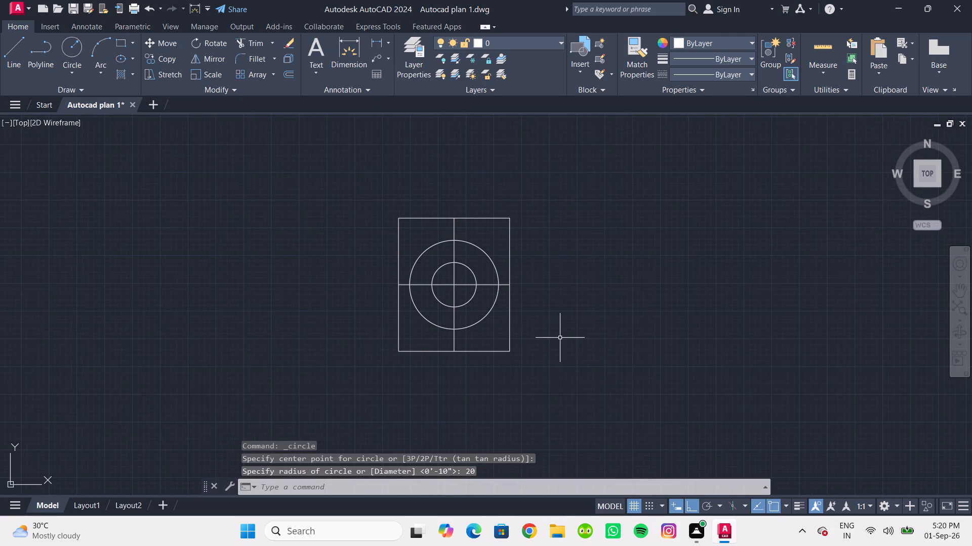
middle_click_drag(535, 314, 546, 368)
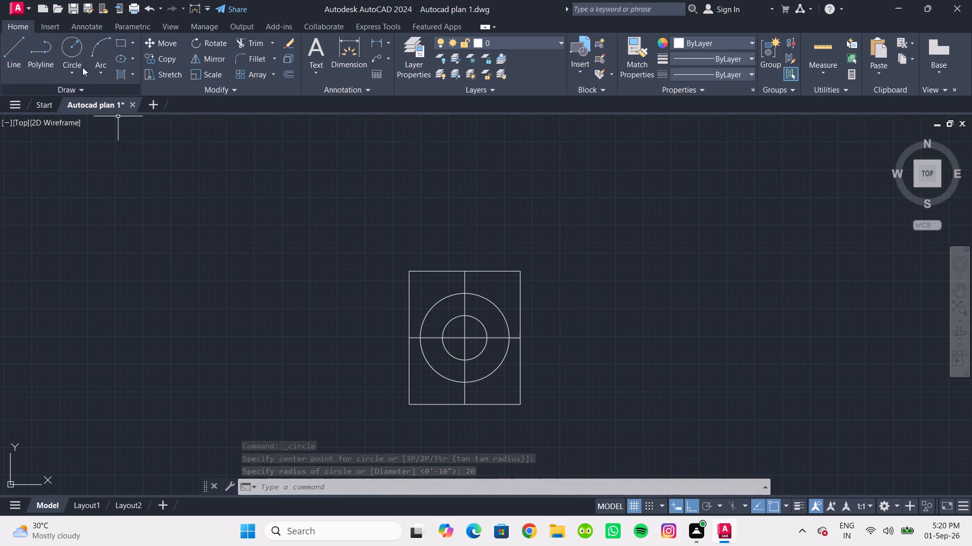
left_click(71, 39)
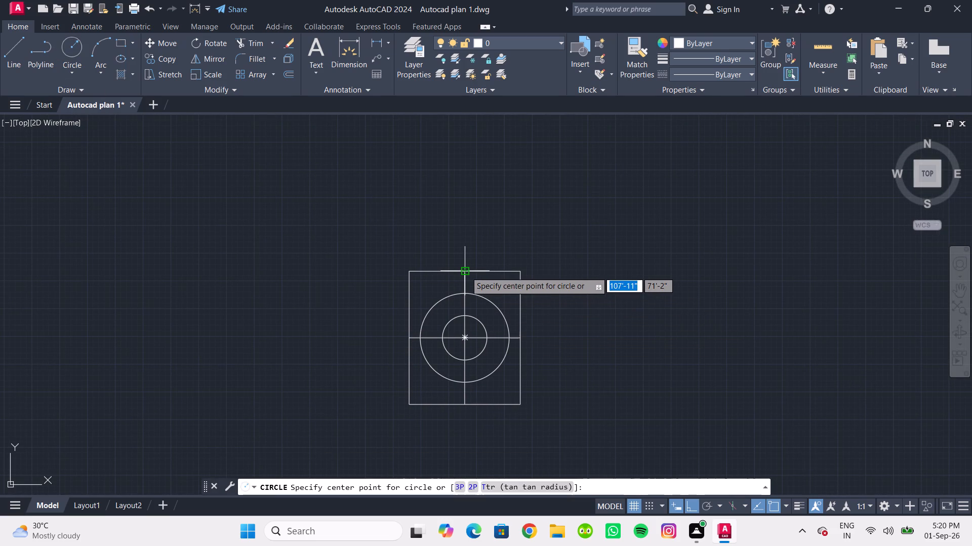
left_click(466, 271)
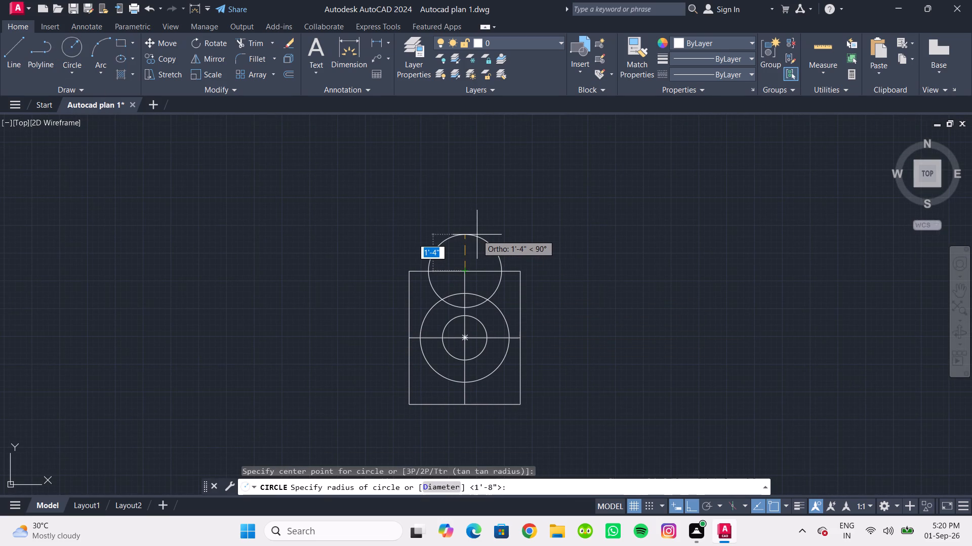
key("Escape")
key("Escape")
Erase the practice rectangle together with its centre lines and both circles.
left_click(333, 222)
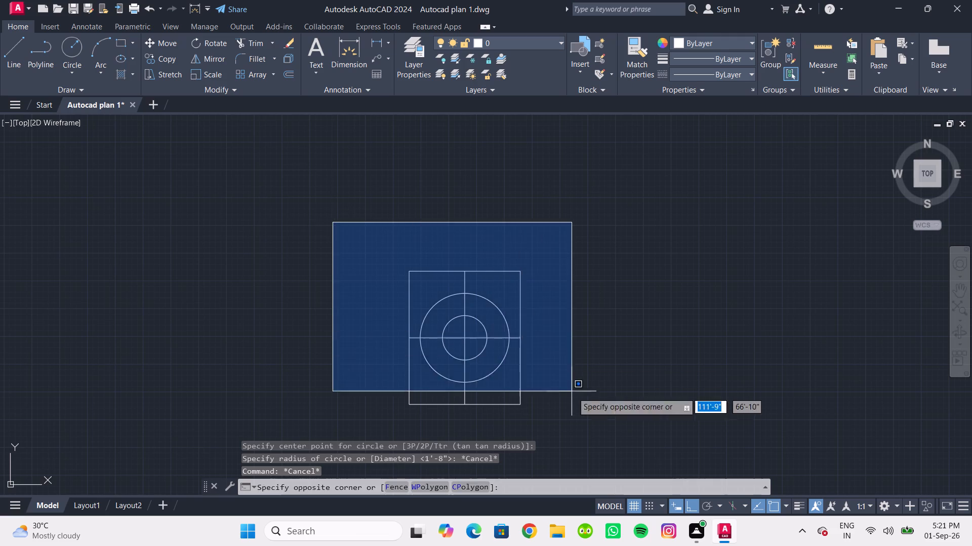
left_click(584, 414)
key("Delete")
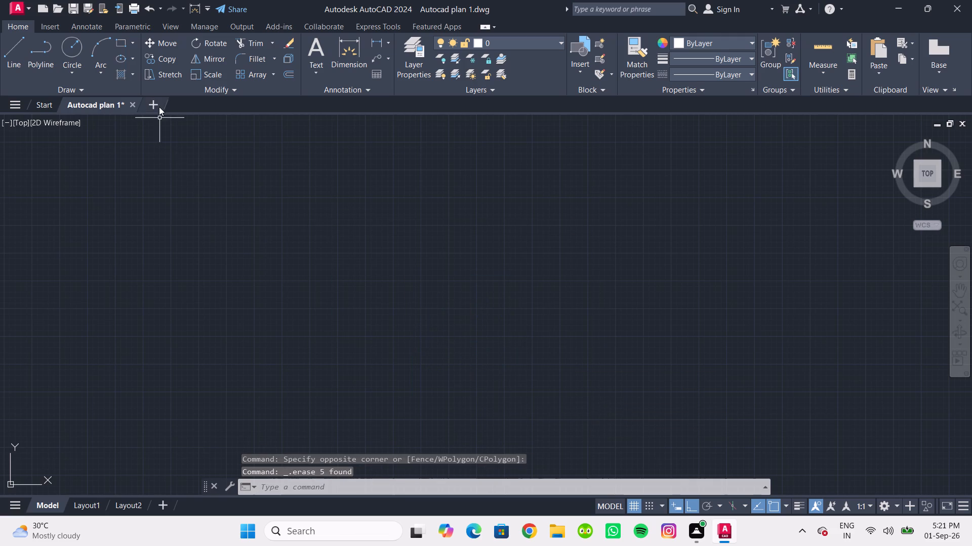
Create a new blank drawing.
left_click(153, 104)
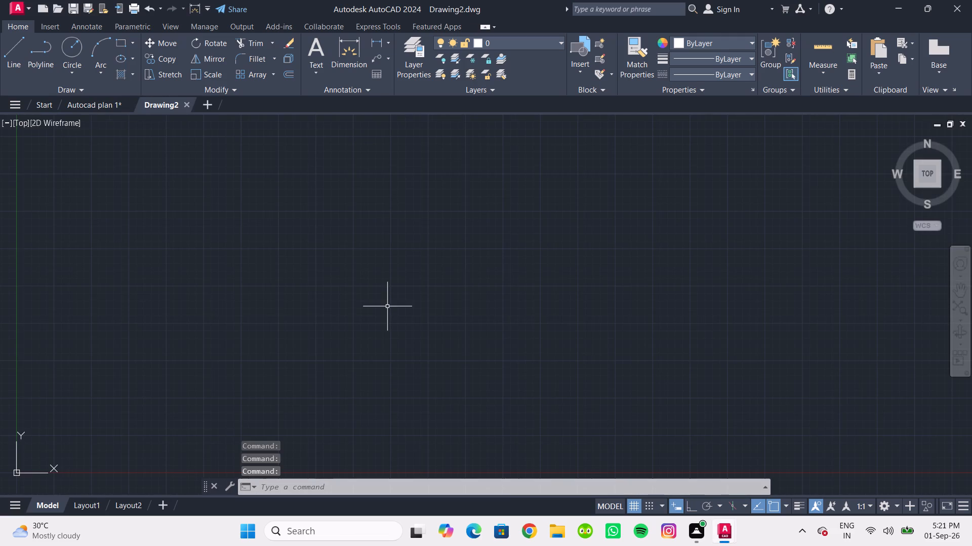
Configure the drawing units to millimeters for insertion scale with a length precision of 0.00.
scroll(387, 306, "down", 1)
middle_click_drag(387, 306, 338, 319)
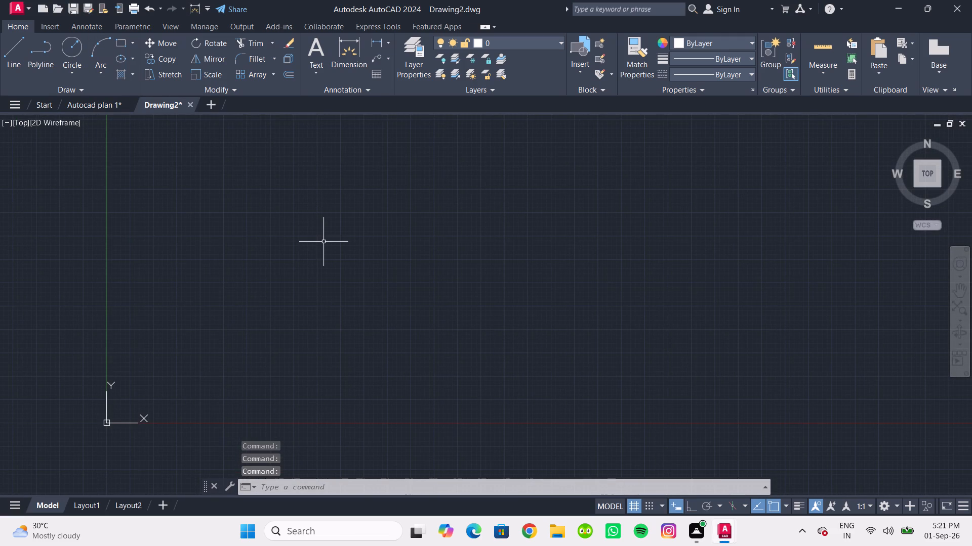
type("units")
key("Return")
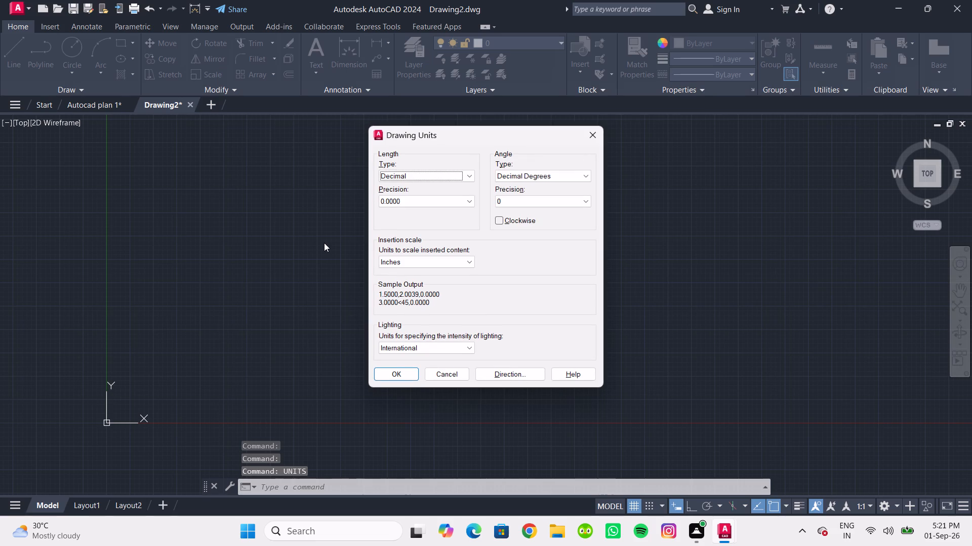
left_click(414, 263)
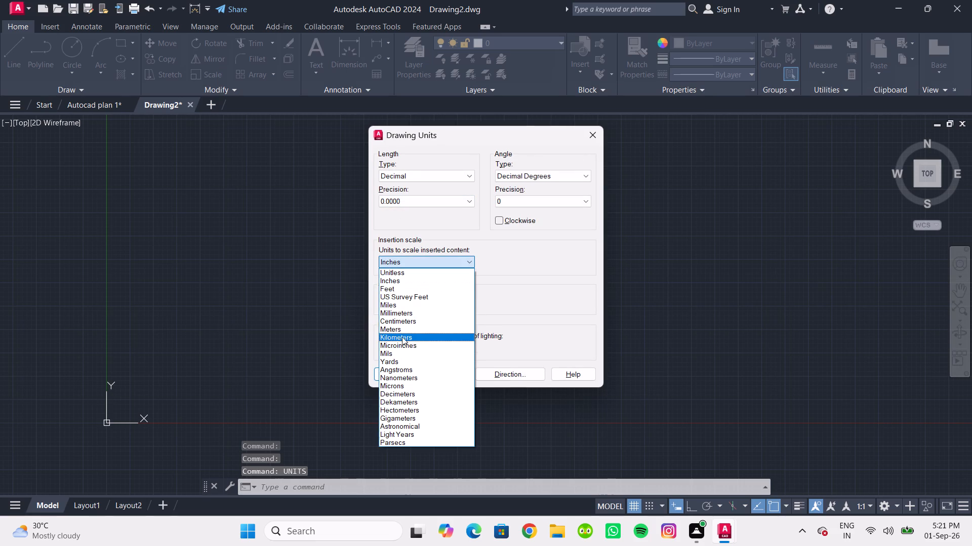
left_click(401, 311)
left_click(414, 200)
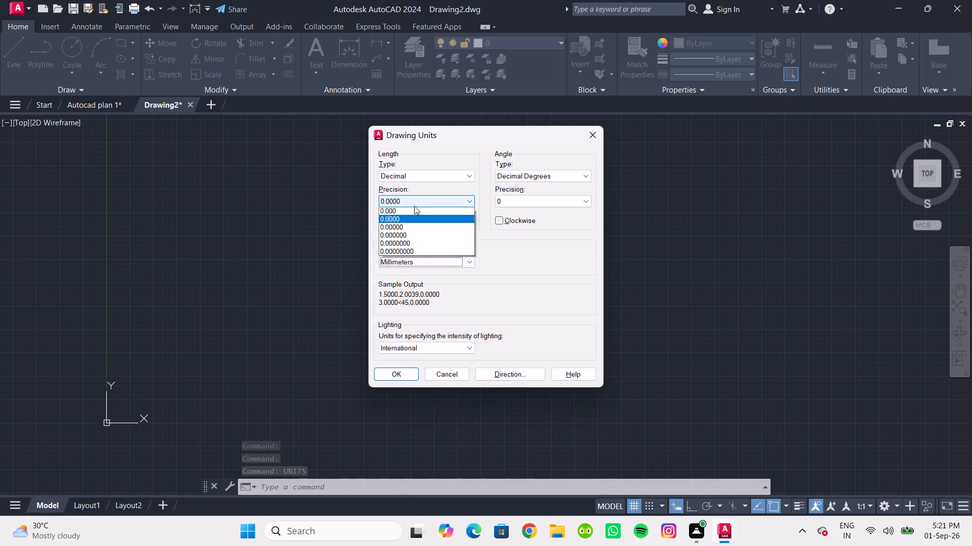
left_click(414, 215)
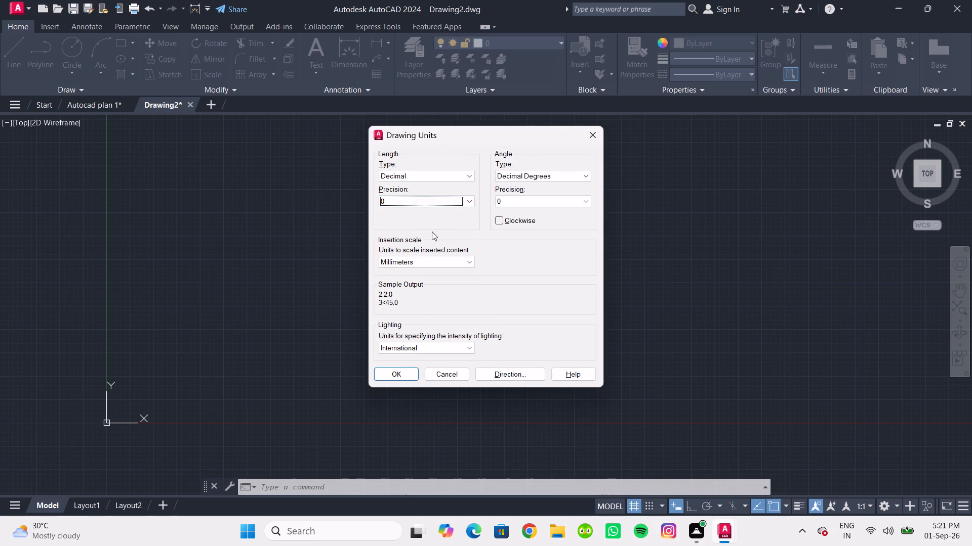
left_click(436, 197)
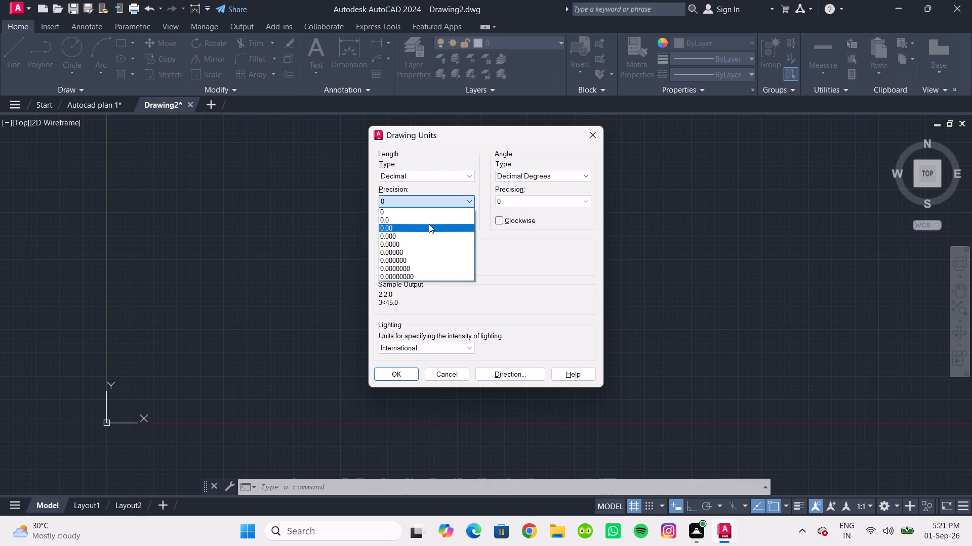
left_click(429, 224)
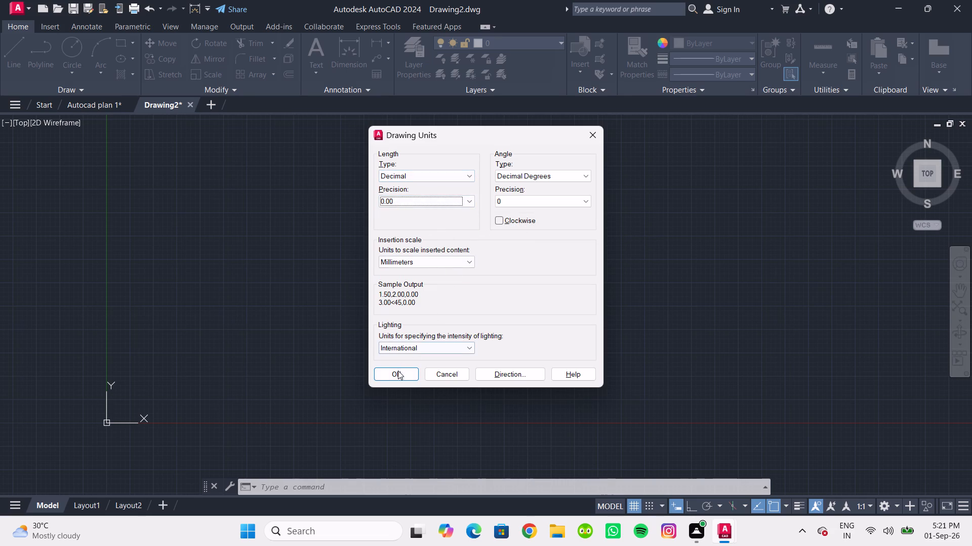
left_click(398, 371)
Modify the Standard dimension style's primary units to decimal format with precision 0.0 and a period as decimal separator.
key("d")
key("Return")
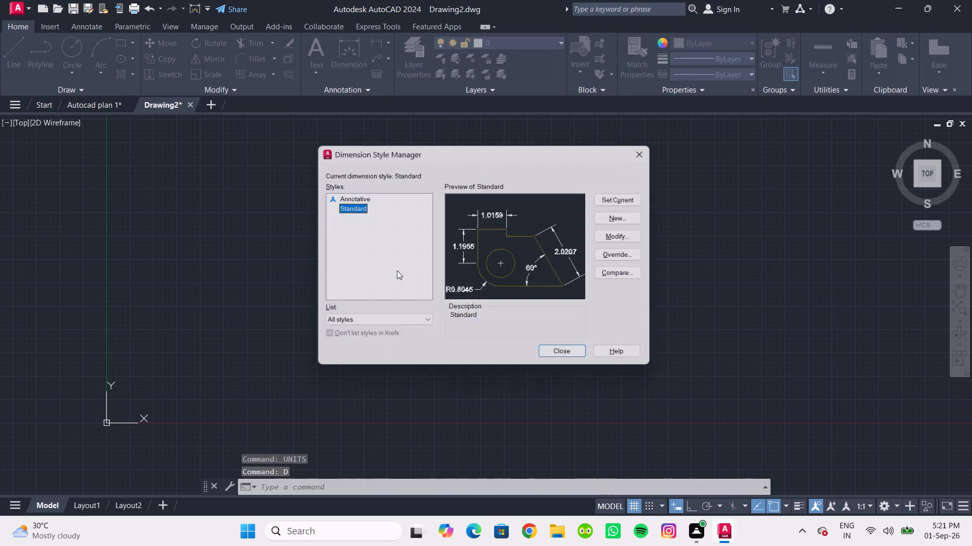
left_click(627, 235)
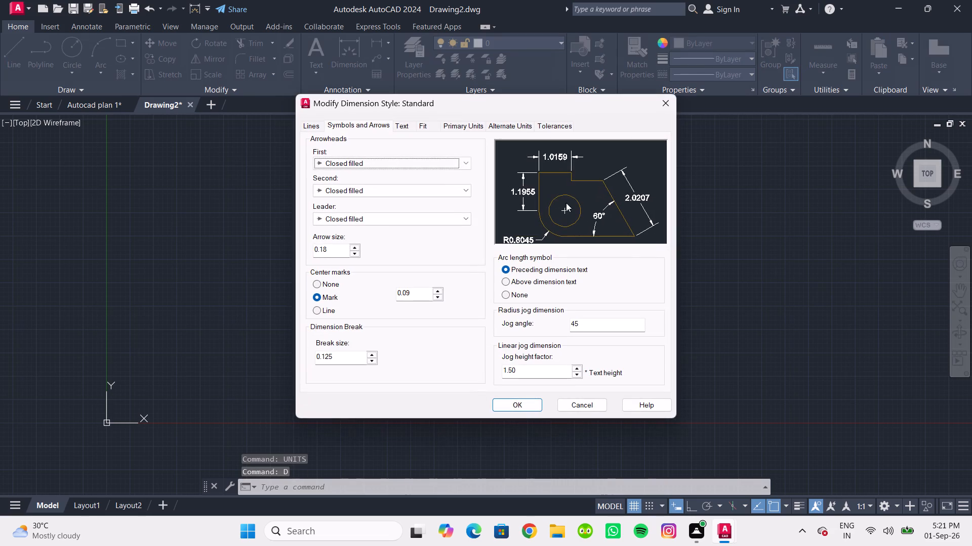
left_click(455, 125)
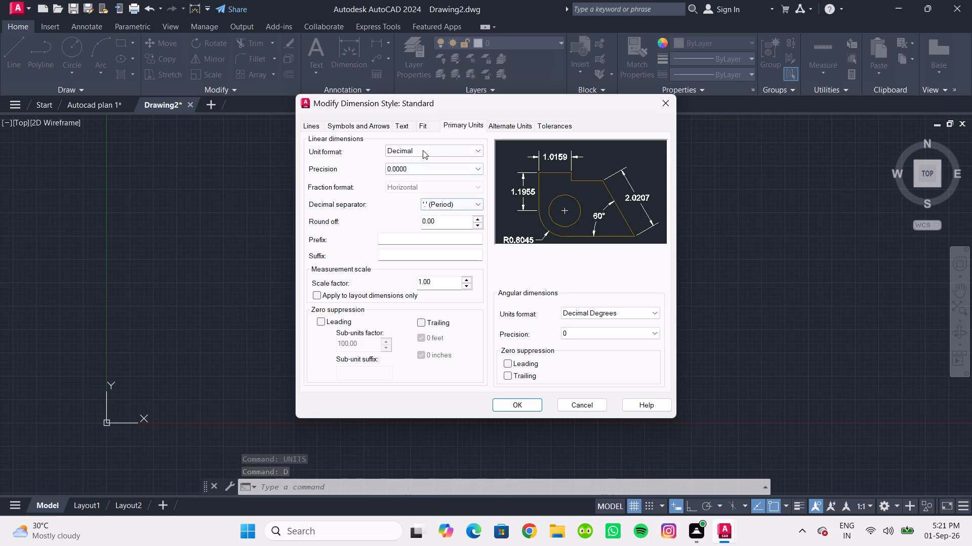
double_click(423, 150)
left_click(417, 171)
left_click(417, 187)
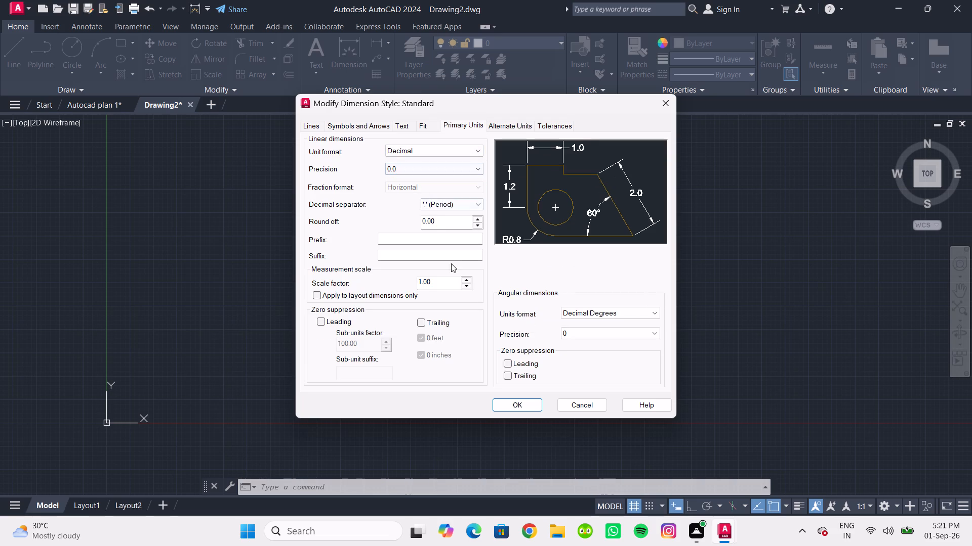
left_click(466, 206)
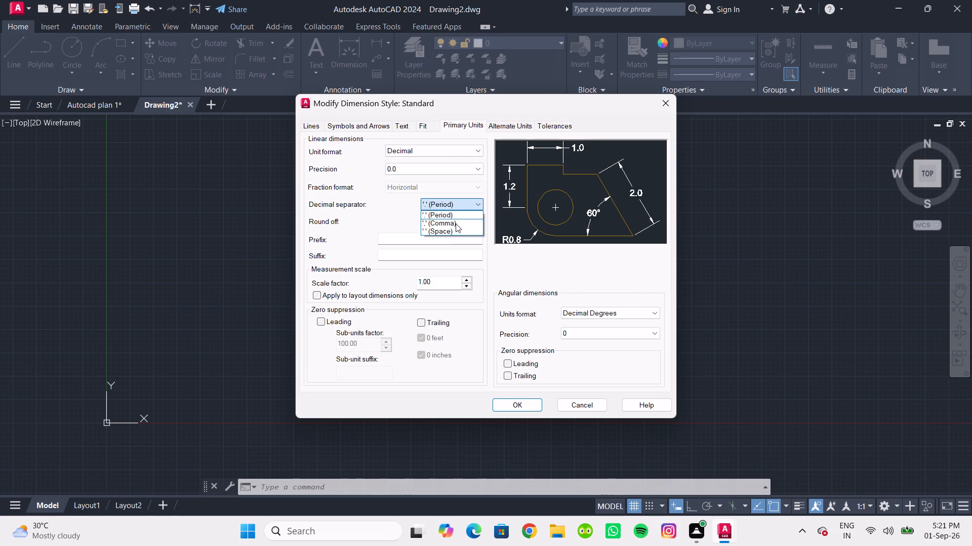
left_click(452, 213)
Set the Standard dimension style's text height to 5, apply the changes and make the style current.
left_click(405, 126)
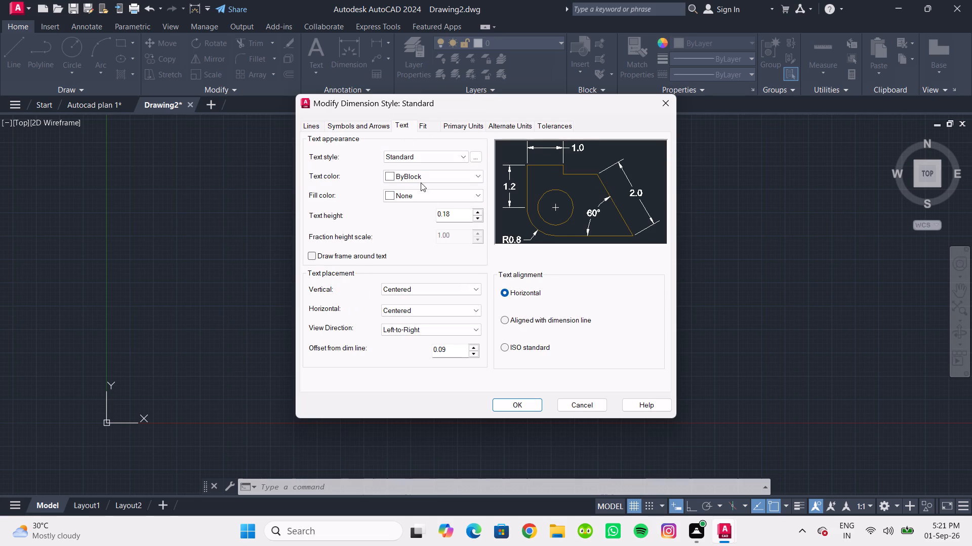
left_click_drag(461, 214, 390, 214)
key("5")
left_click(531, 403)
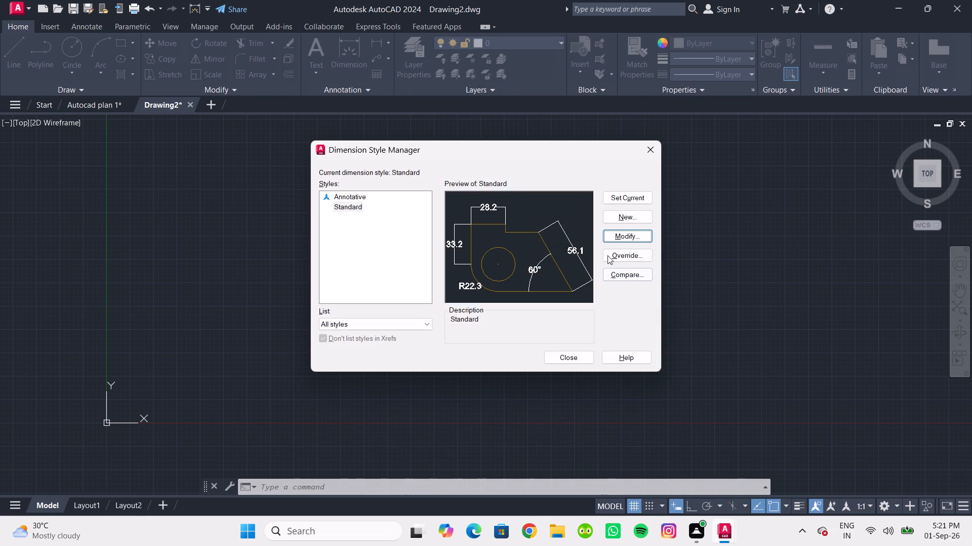
left_click(622, 199)
left_click(560, 357)
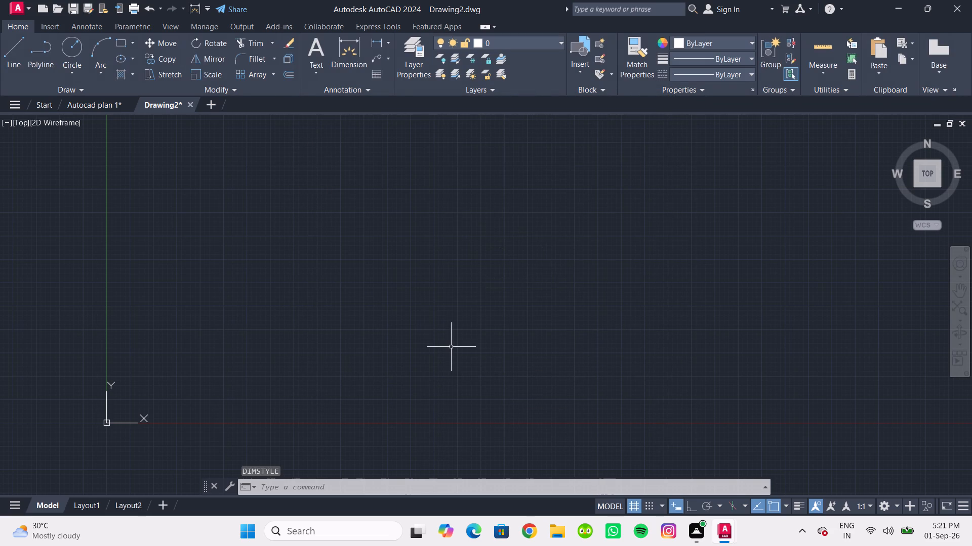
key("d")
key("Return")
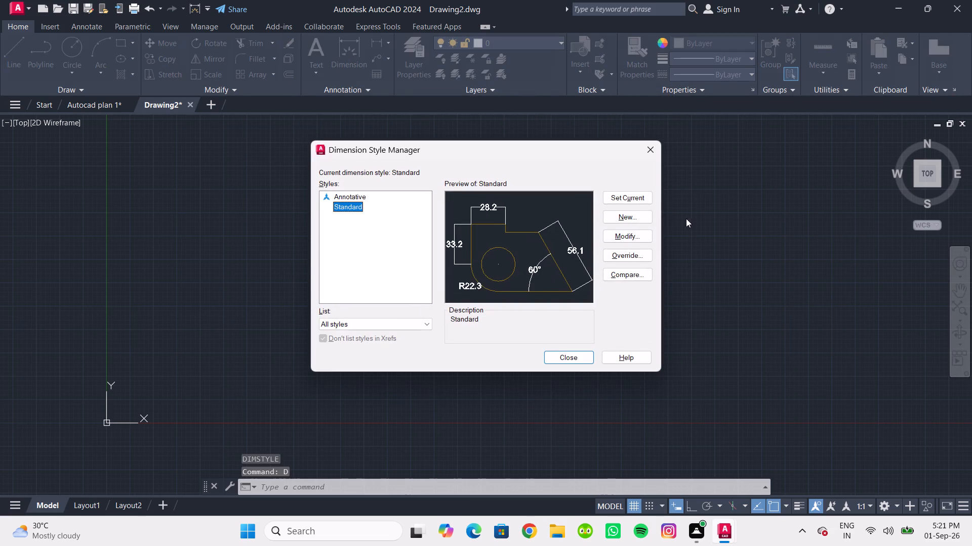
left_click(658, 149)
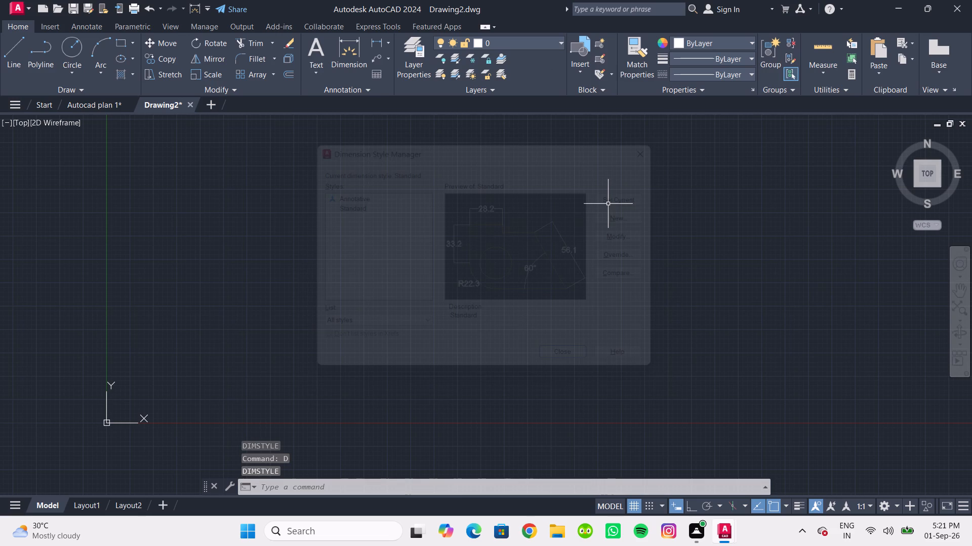
Draw a rectangle with a length of 50 mm and a width of 60 mm.
type("rec]")
key("BackSpace")
key("Return")
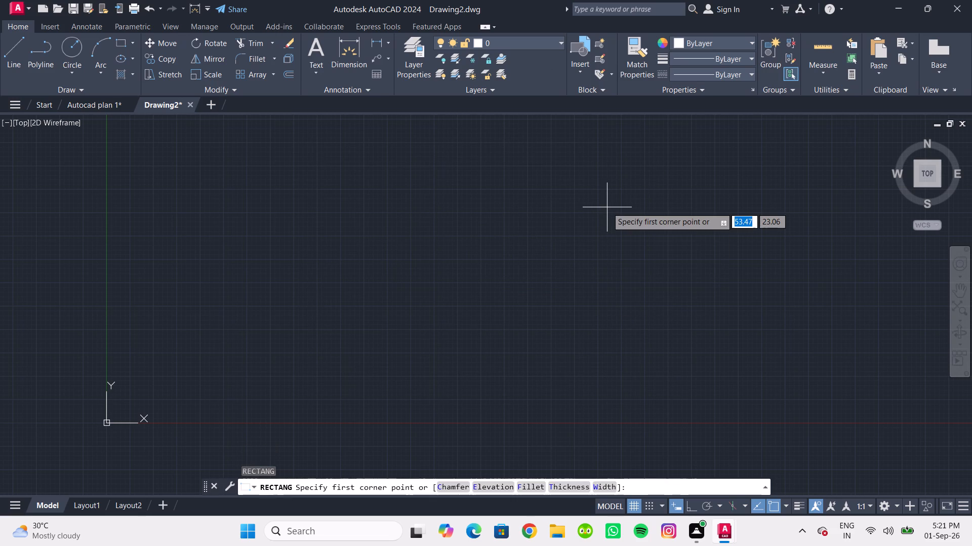
left_click(449, 178)
key("d")
key("Return")
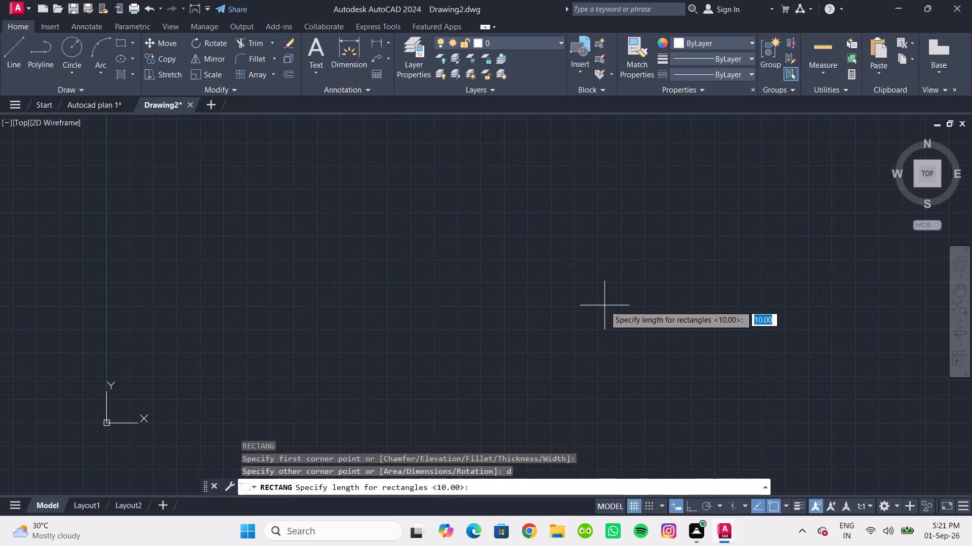
type("50")
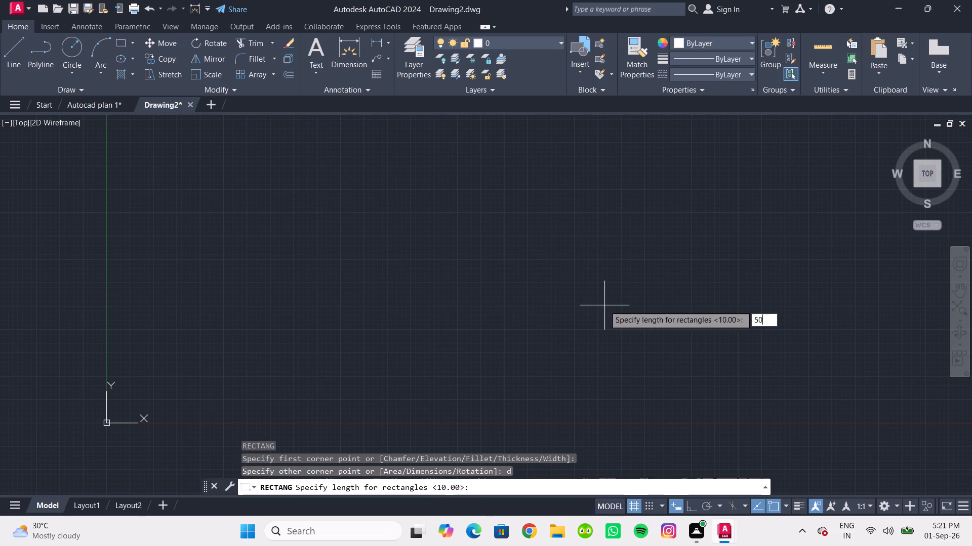
key("Return")
type("60")
key("Return")
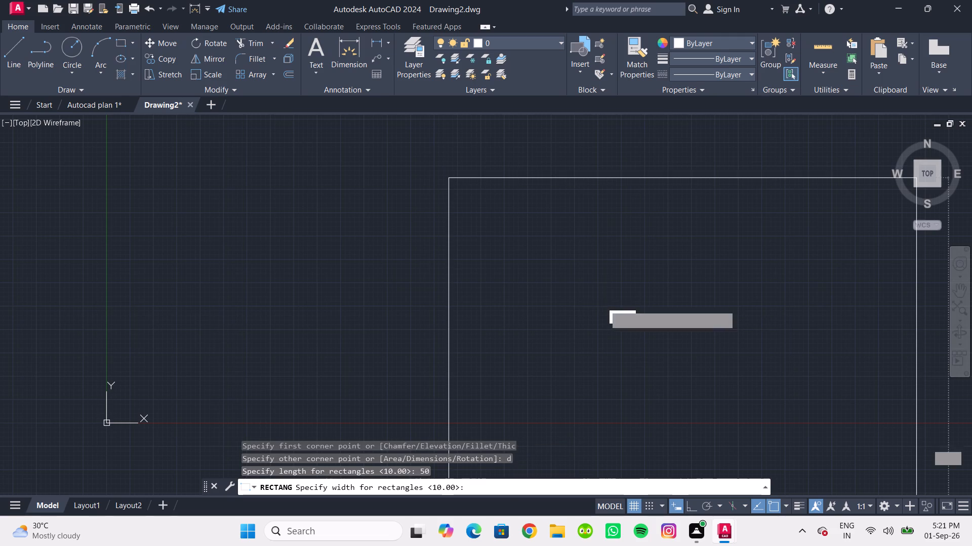
scroll(561, 153, "down", 2)
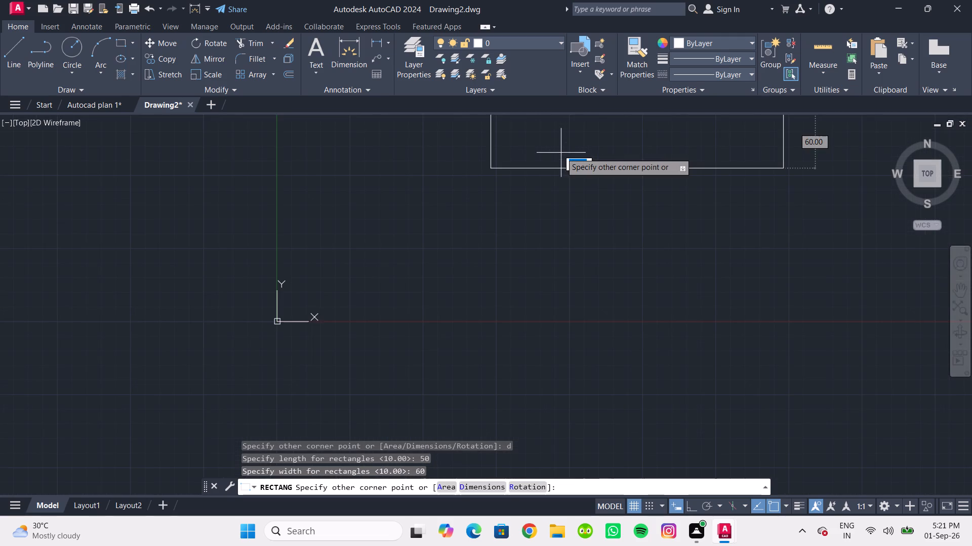
scroll(561, 153, "down", 1)
middle_click_drag(561, 153, 404, 395)
left_click(454, 220)
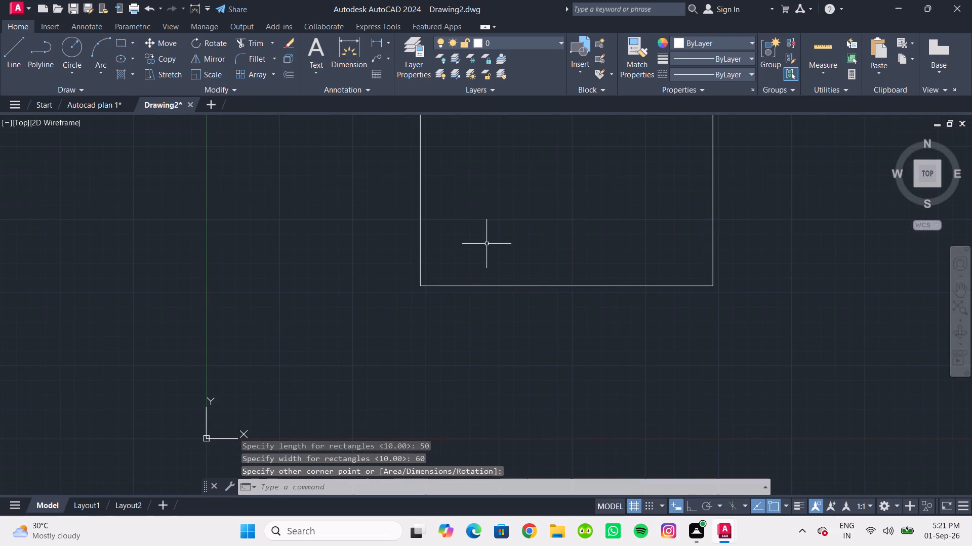
Draw a vertical centre line joining the midpoints of the rectangle's top and bottom edges.
scroll(487, 244, "down", 1)
middle_click_drag(487, 244, 380, 342)
scroll(420, 304, "down", 1)
key("l")
key("Return")
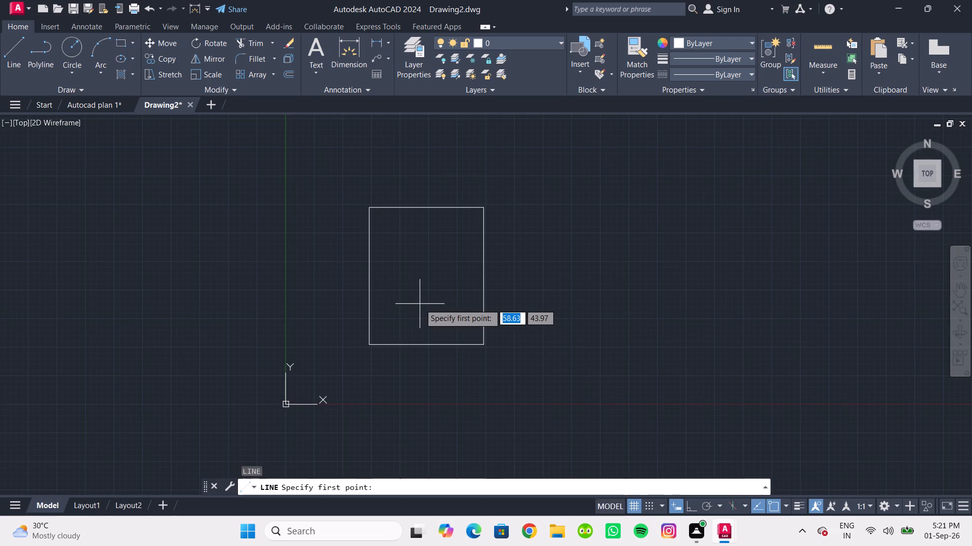
left_click(427, 207)
left_click(426, 342)
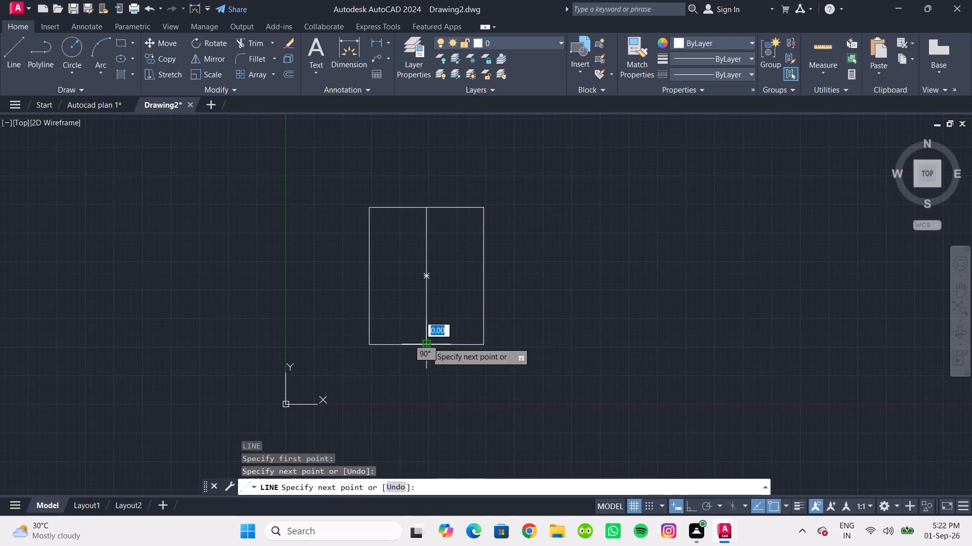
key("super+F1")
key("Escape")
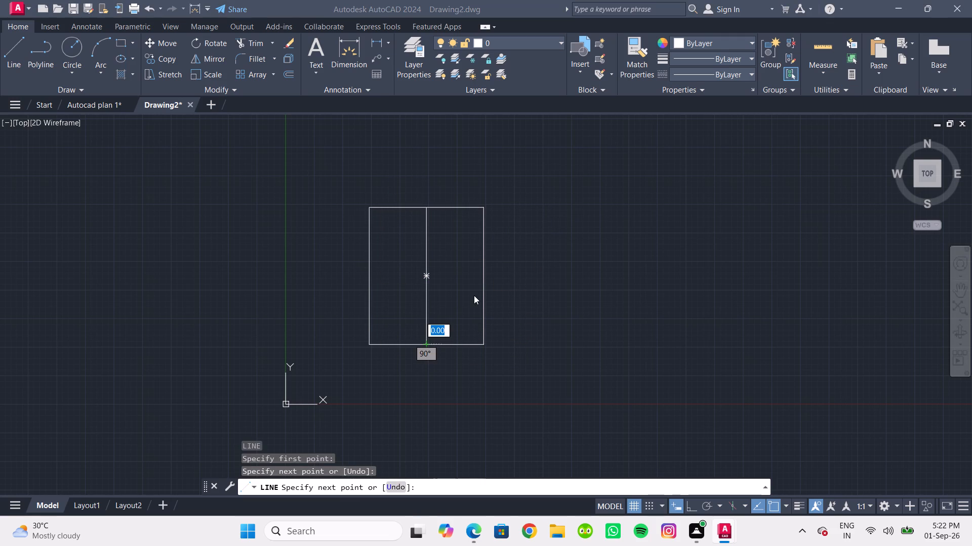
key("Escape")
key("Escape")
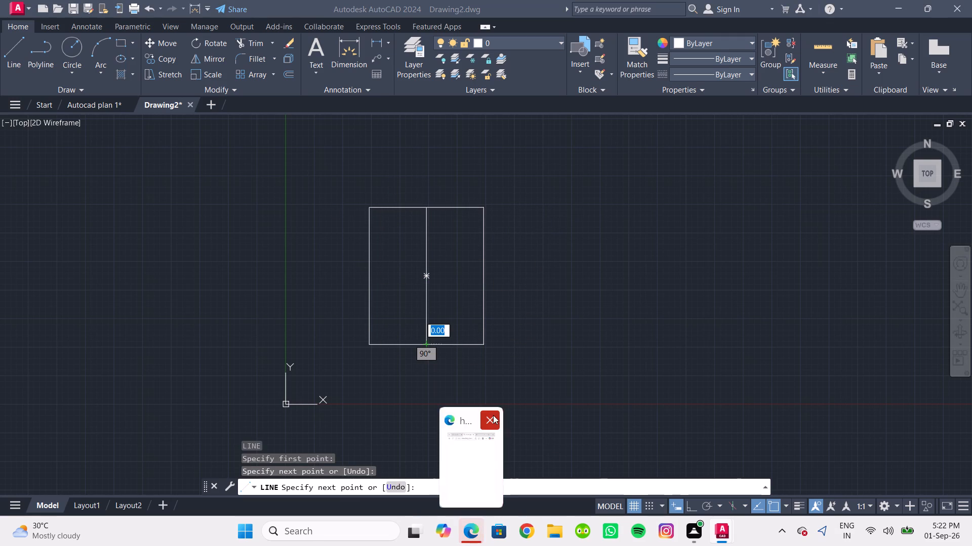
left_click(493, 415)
Draw a horizontal centre line joining the midpoints of the rectangle's left and right edges.
key("Escape")
key("space")
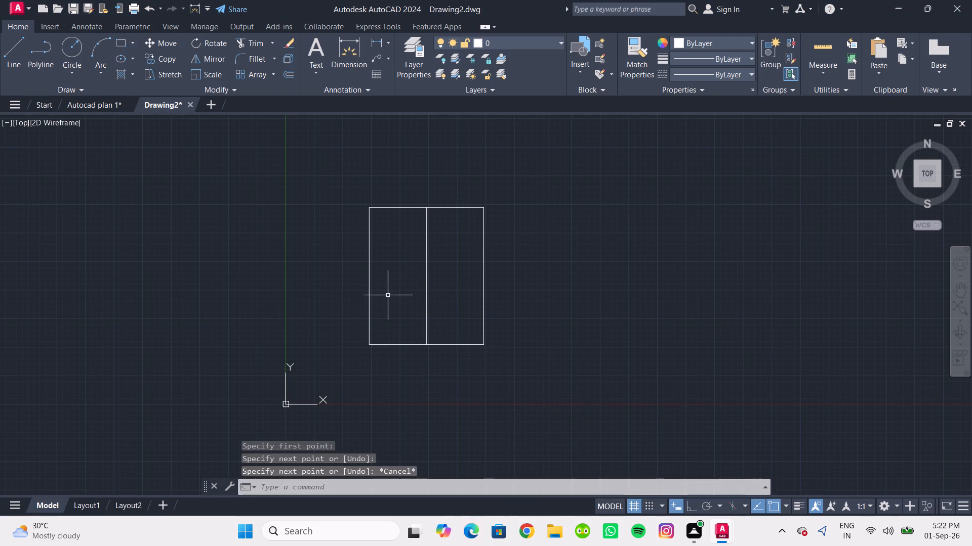
left_click(372, 275)
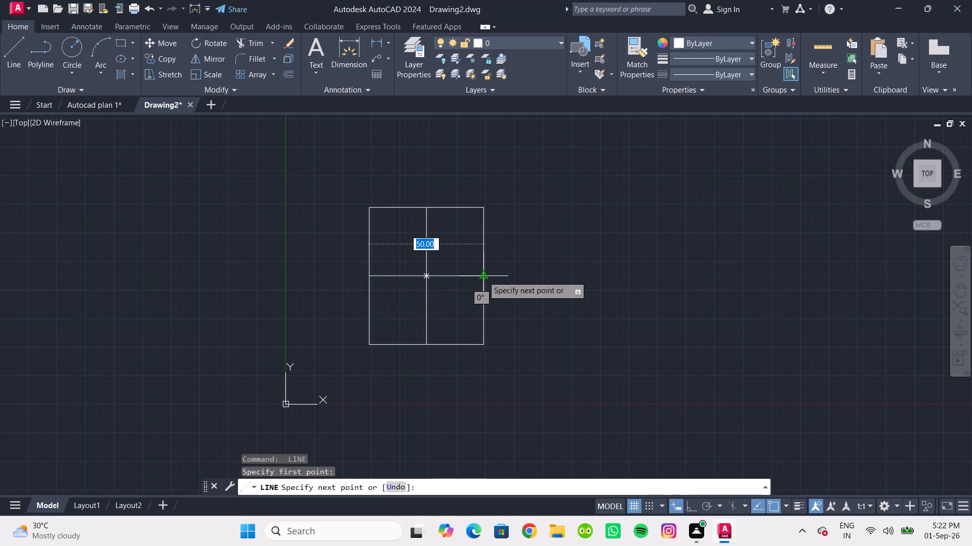
left_click(483, 276)
key("Escape")
key("Escape")
Draw a circle of radius 10 mm centred on the intersection of the two centre lines.
middle_click_drag(463, 260, 462, 292)
scroll(460, 299, "down", 2)
scroll(441, 333, "up", 1)
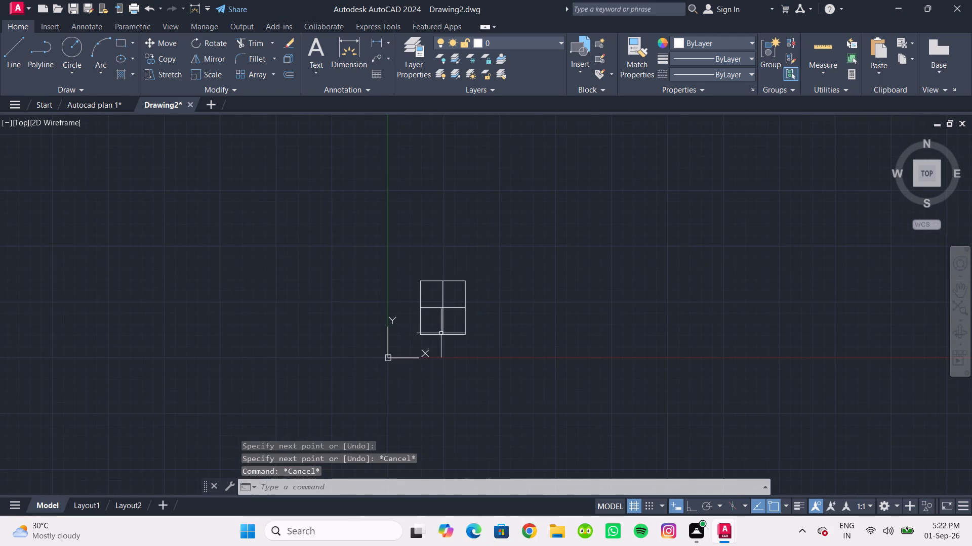
scroll(441, 333, "up", 2)
middle_click_drag(453, 305, 422, 338)
key("c")
key("Return")
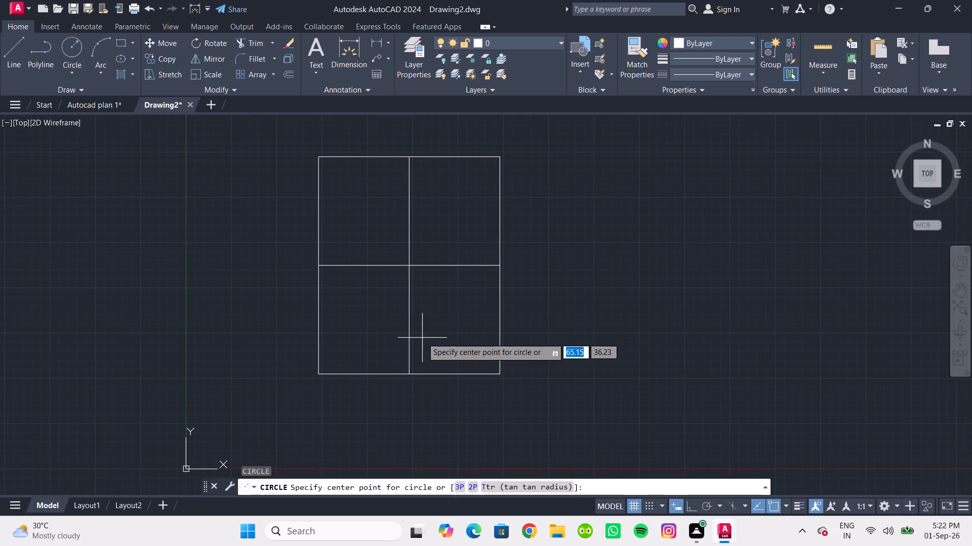
left_click(410, 262)
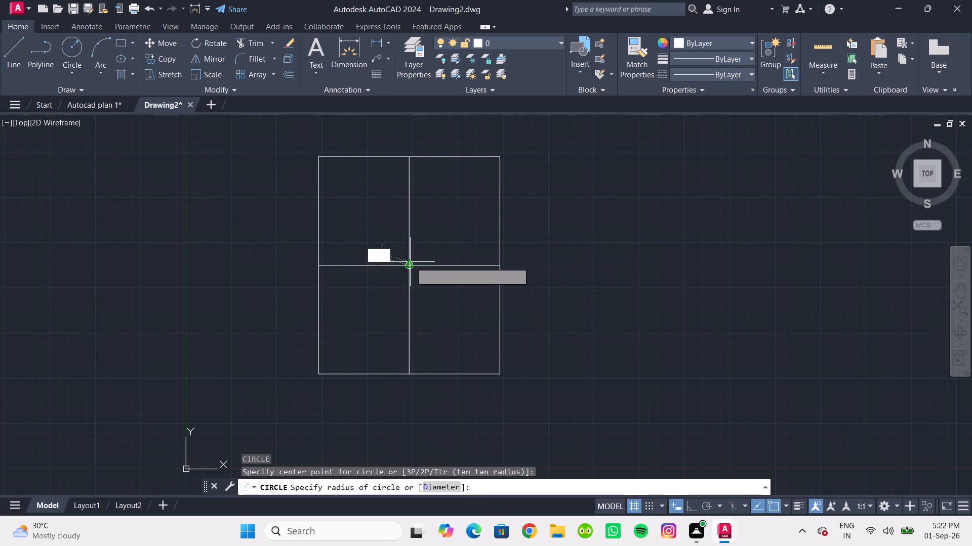
type("10")
key("Return")
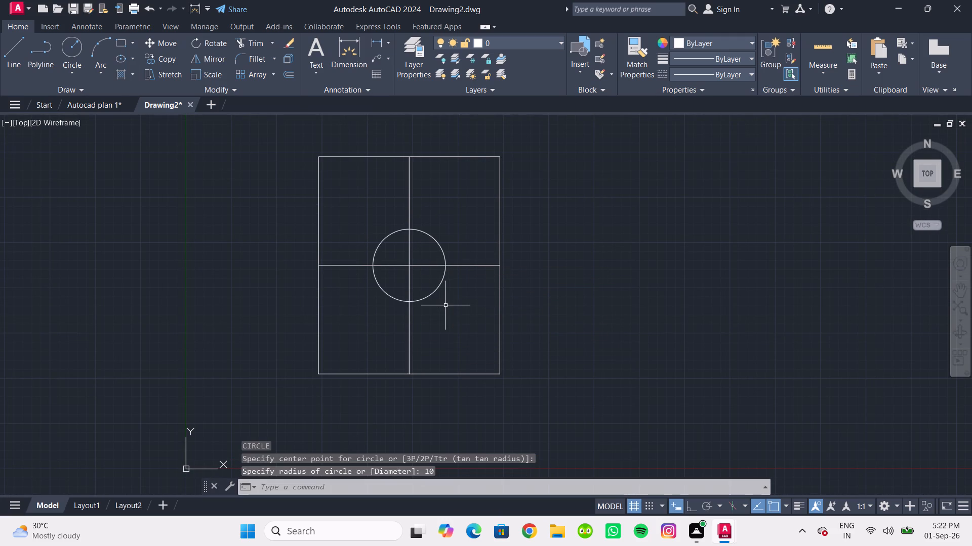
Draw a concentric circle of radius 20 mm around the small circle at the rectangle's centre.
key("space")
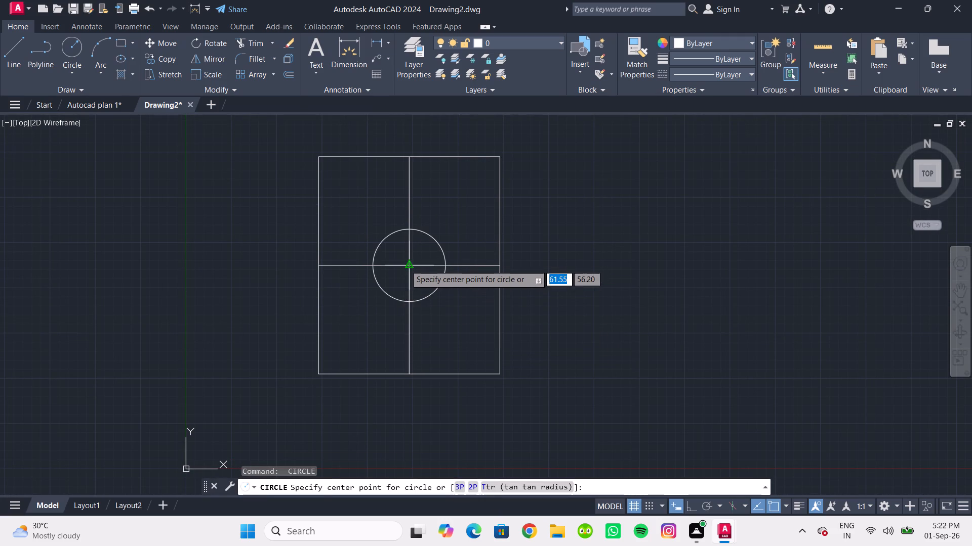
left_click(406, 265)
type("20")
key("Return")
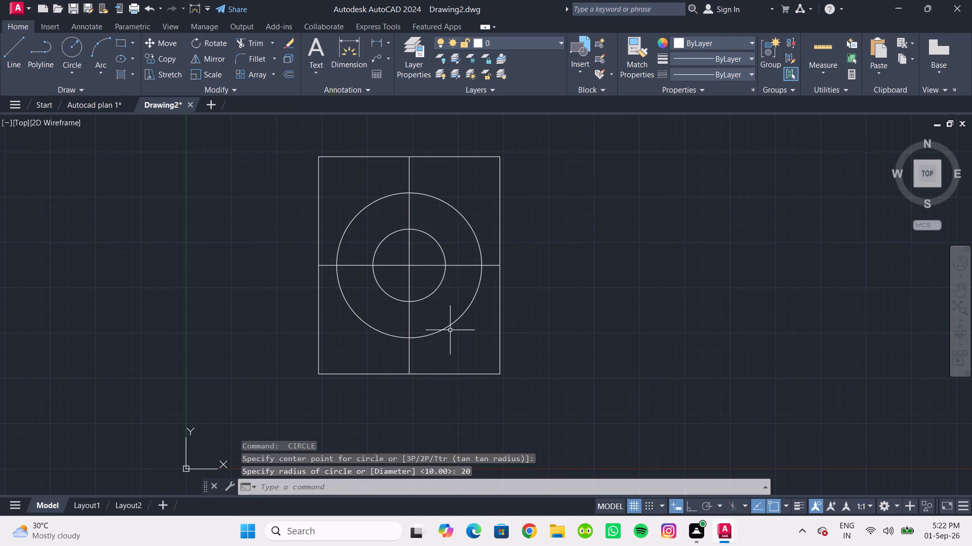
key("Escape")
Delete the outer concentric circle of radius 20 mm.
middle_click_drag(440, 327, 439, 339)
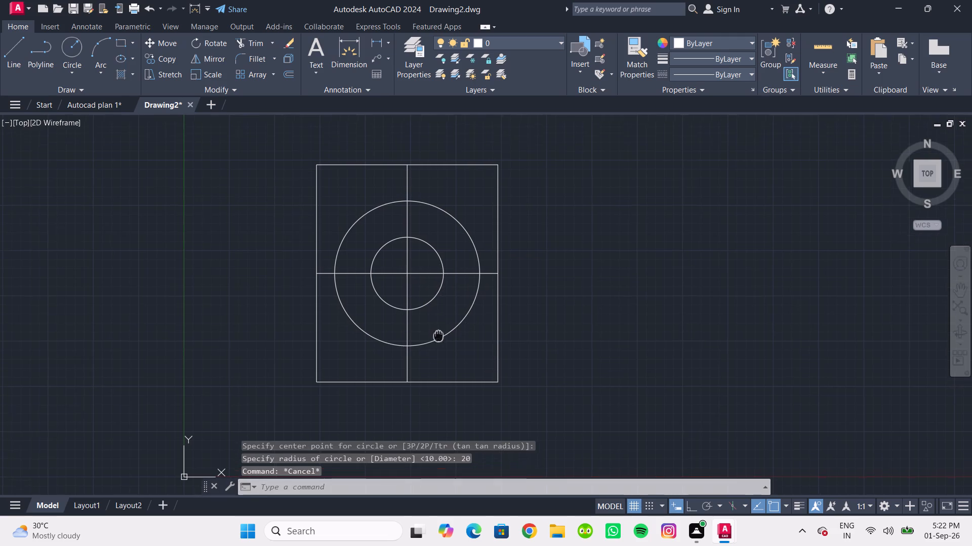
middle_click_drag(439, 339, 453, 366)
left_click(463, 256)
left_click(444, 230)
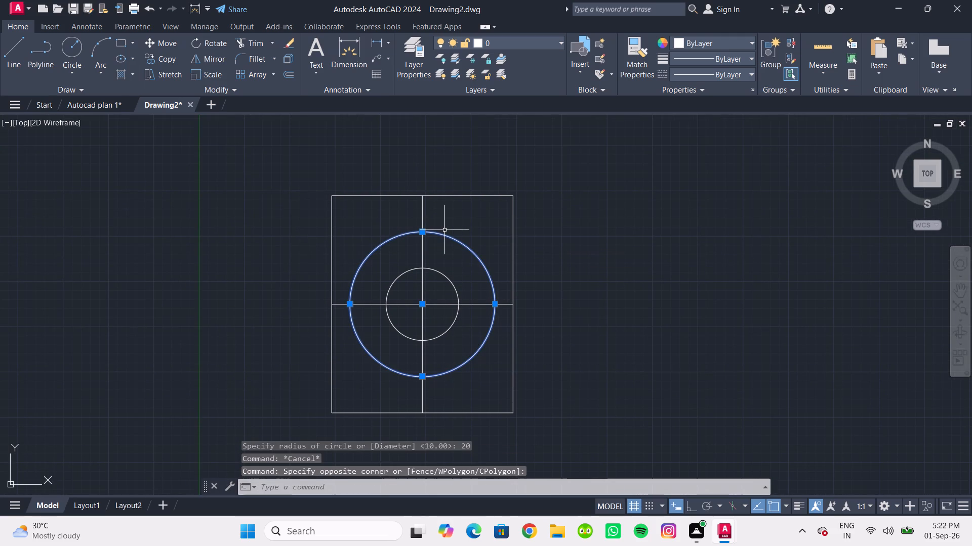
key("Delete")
Delete the vertical and horizontal centre lines inside the rectangle.
left_click_drag(439, 238, 431, 233)
left_click(405, 222)
key("Delete")
left_click_drag(485, 323, 478, 298)
left_click(469, 267)
key("Delete")
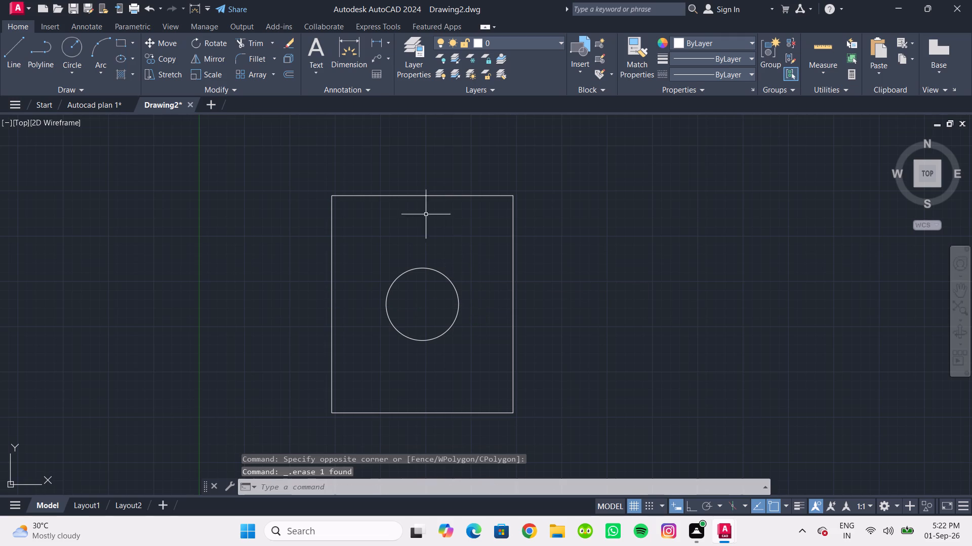
Draw two circles of radius 15 mm centred on the midpoints of the rectangle's top and right edges.
left_click(85, 44)
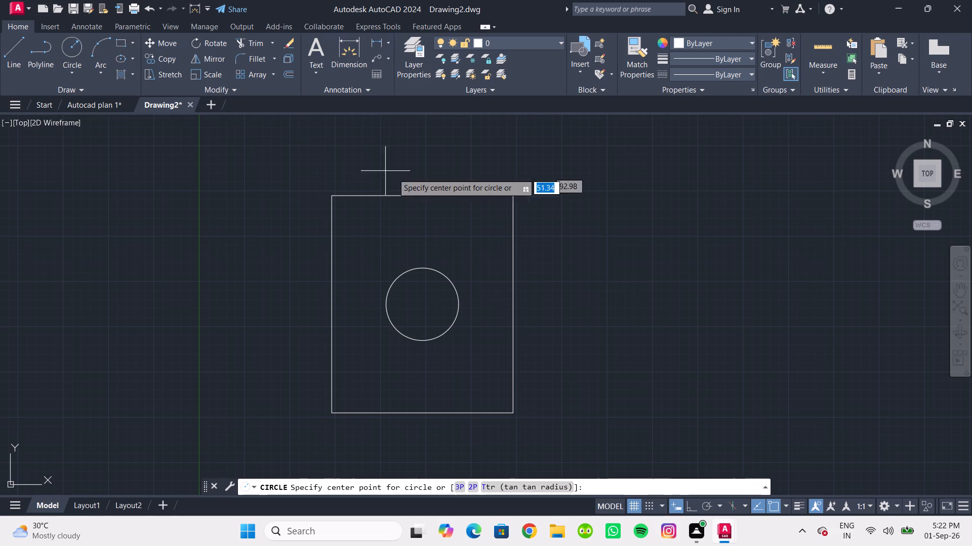
left_click(426, 196)
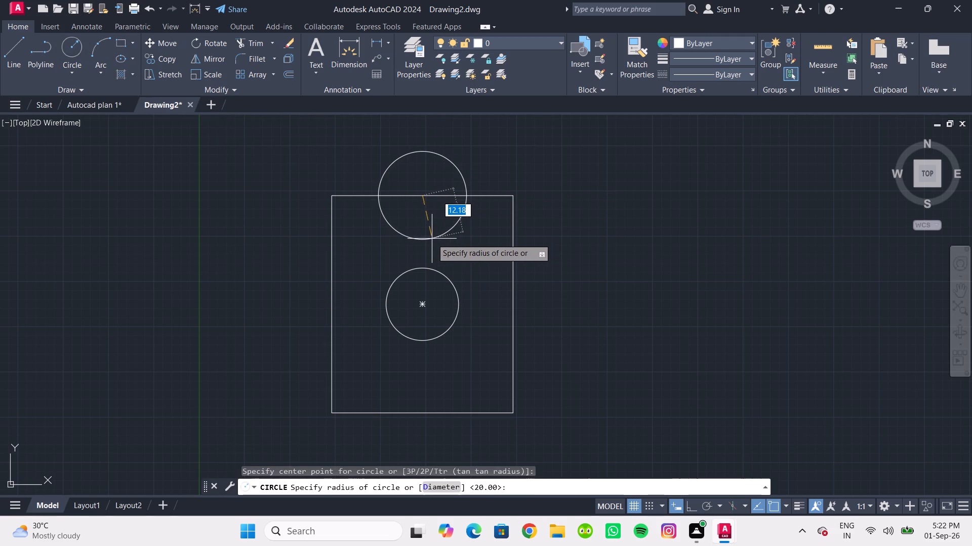
type("15")
key("Return")
key("space")
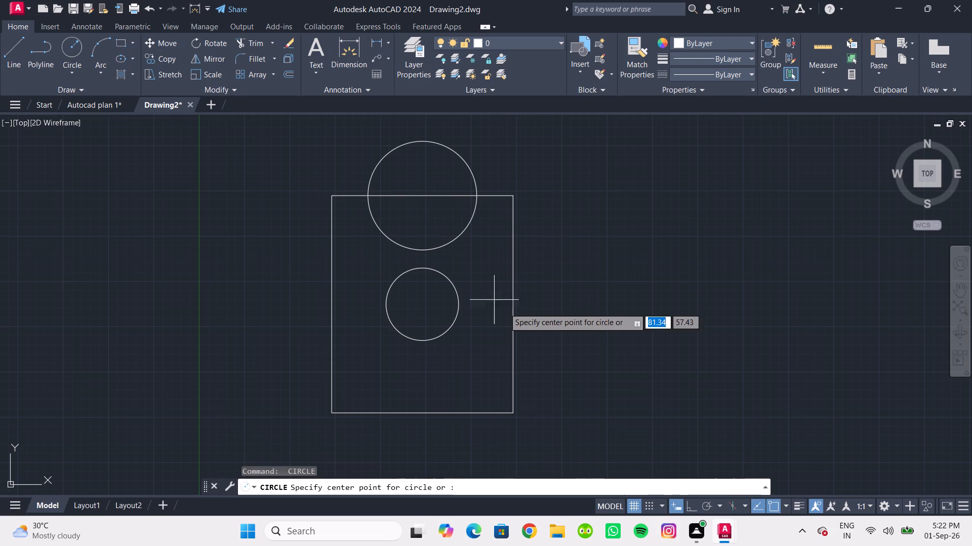
left_click(514, 304)
type("15")
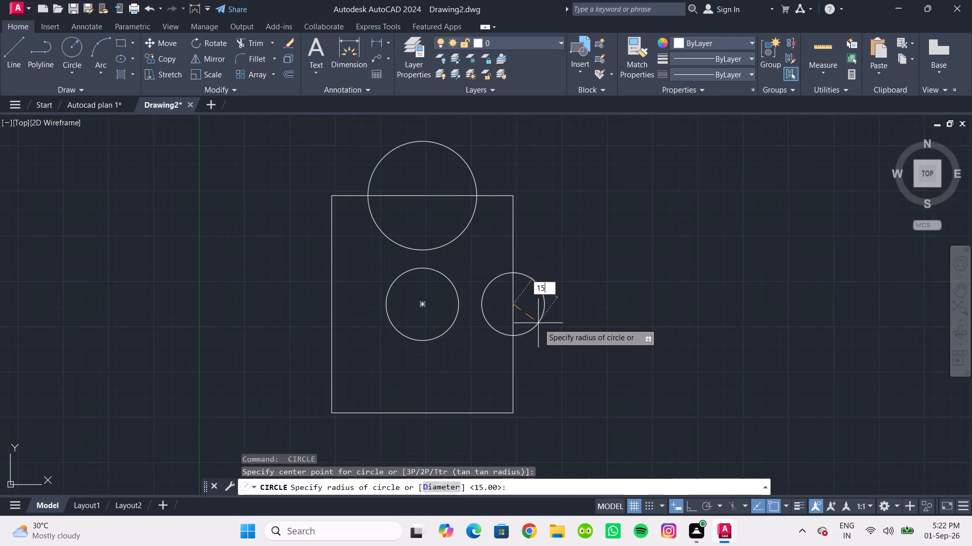
key("Return")
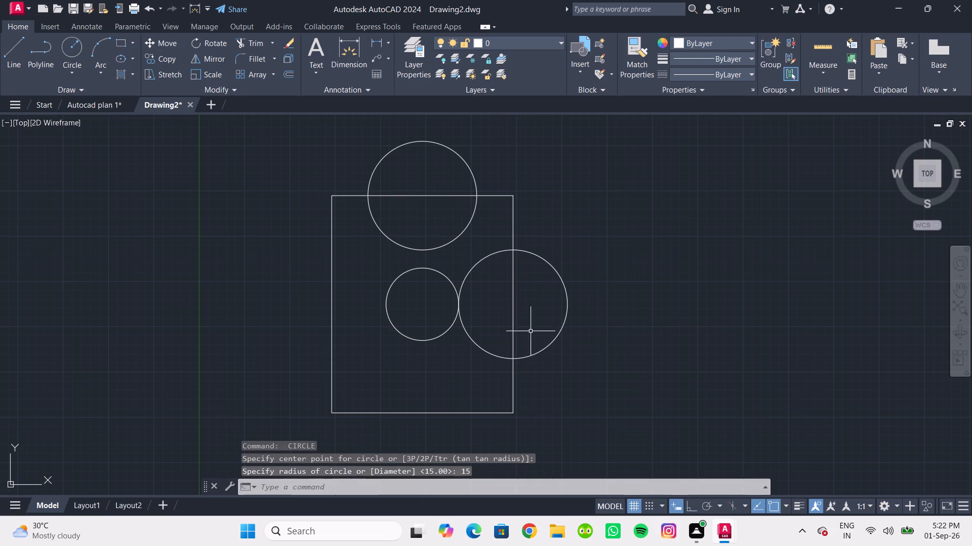
Draw two circles of radius 15 mm centred on the midpoints of the rectangle's bottom and left edges.
scroll(470, 334, "up", 4)
scroll(439, 267, "down", 4)
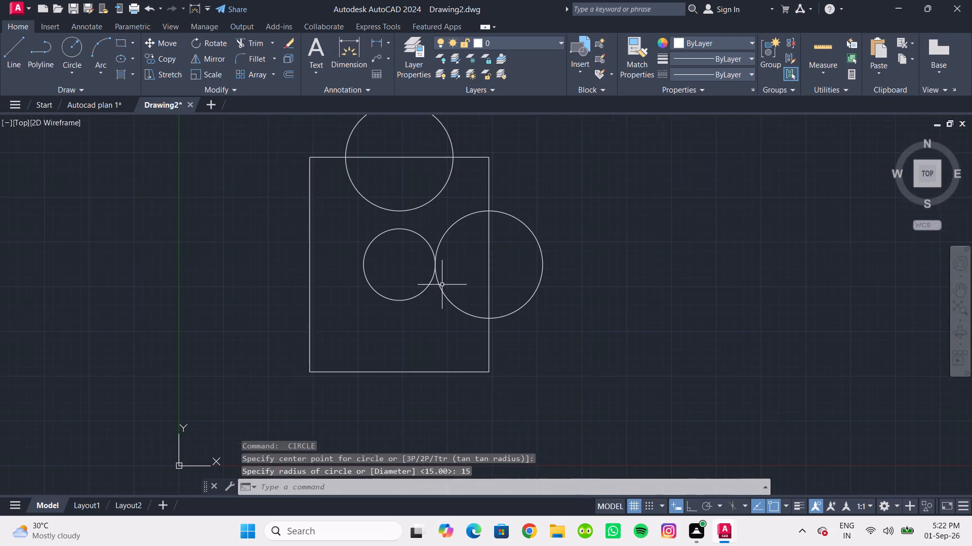
middle_click_drag(450, 283, 458, 294)
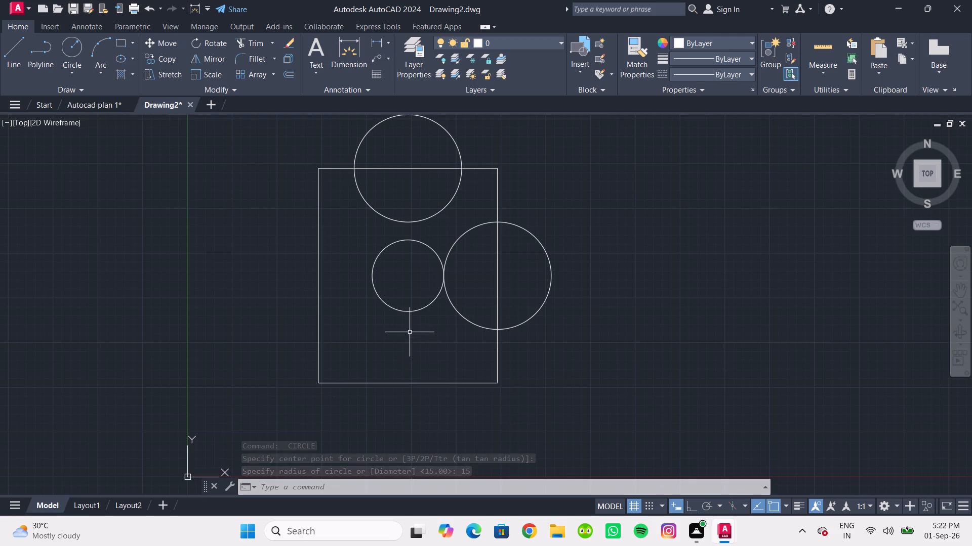
middle_click_drag(410, 332, 421, 358)
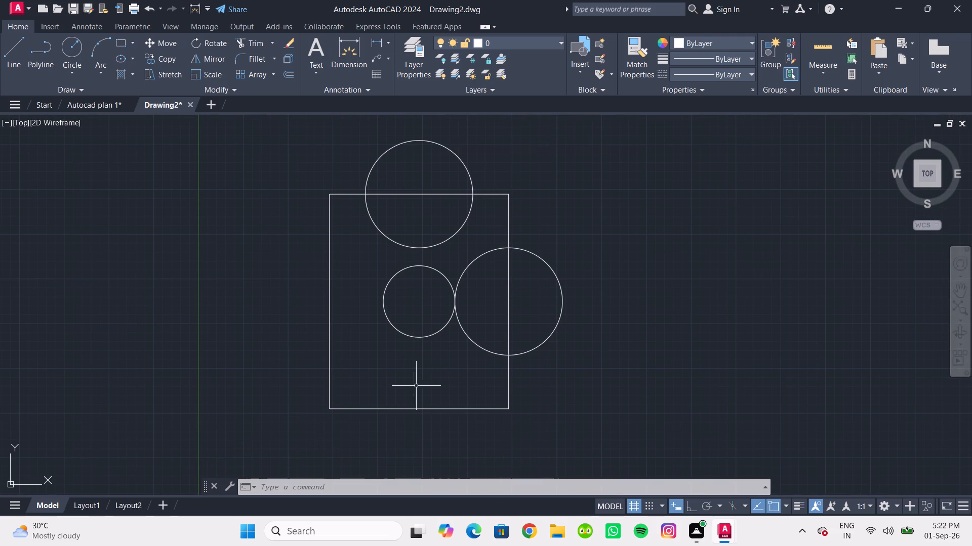
key("space")
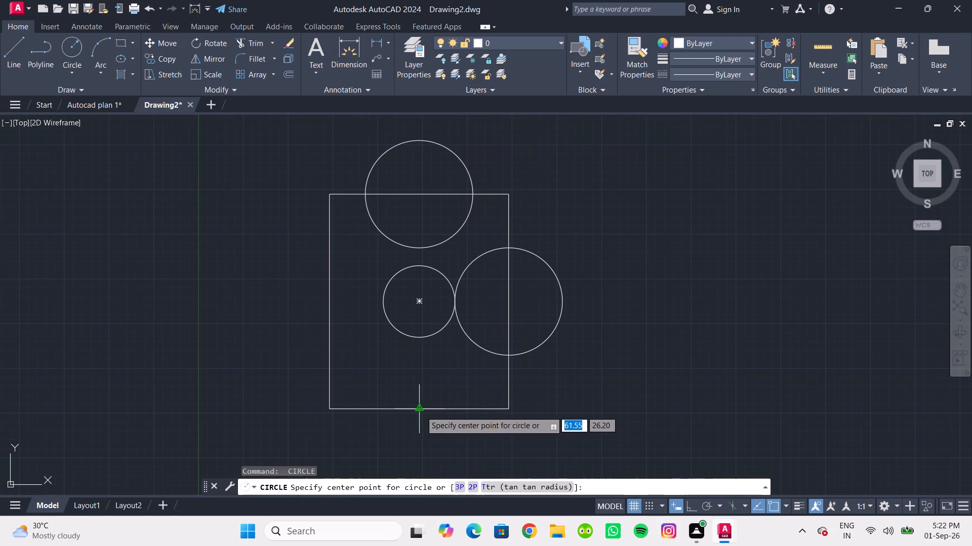
left_click(421, 411)
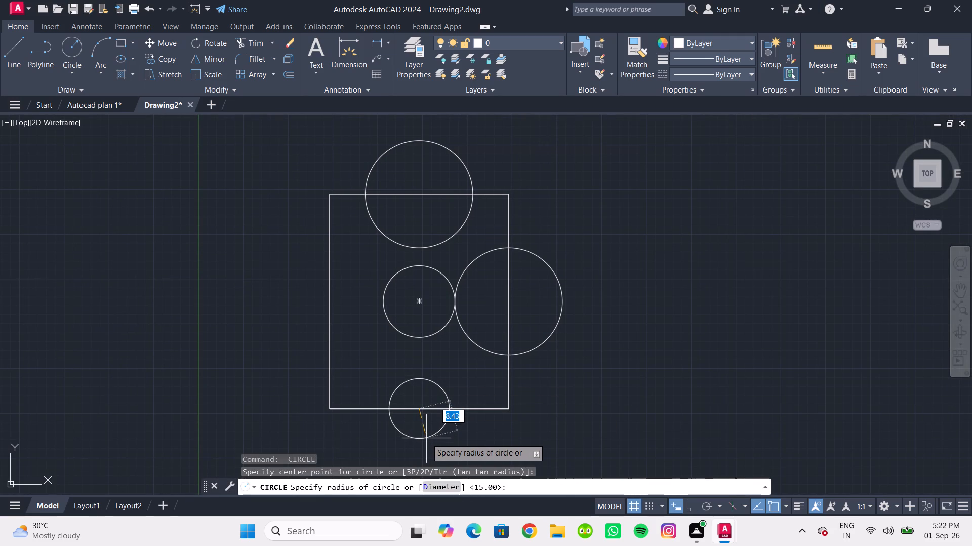
type("15")
key("Return")
key("space")
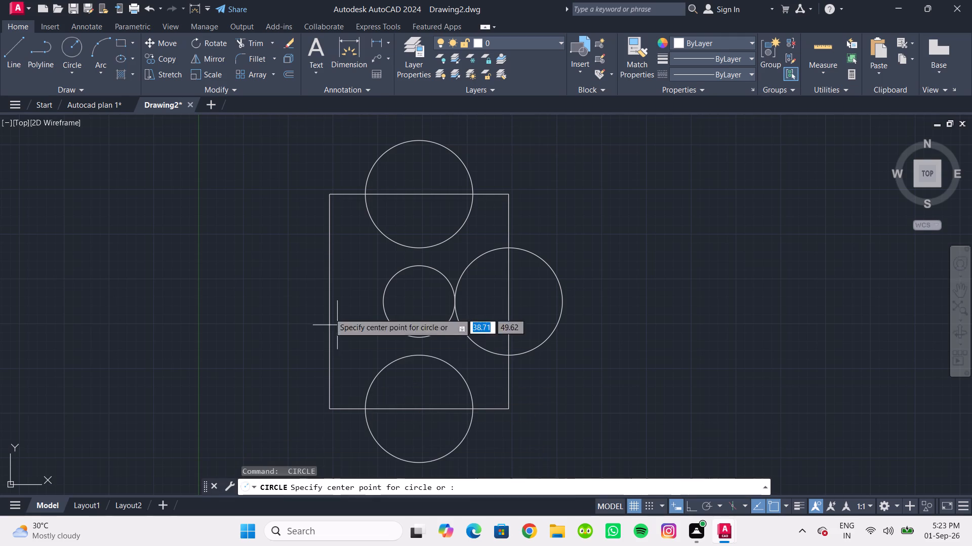
left_click(328, 302)
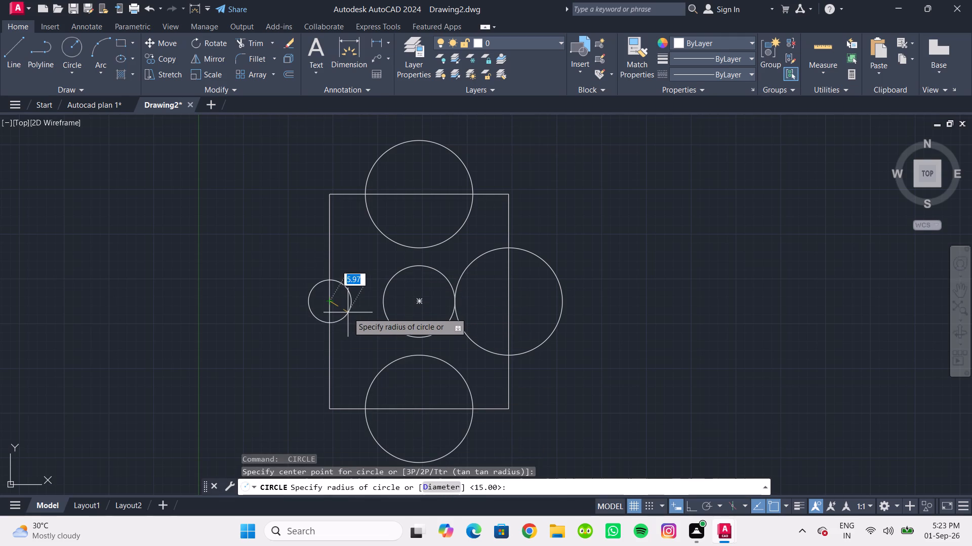
type("15")
key("Return")
key("Escape")
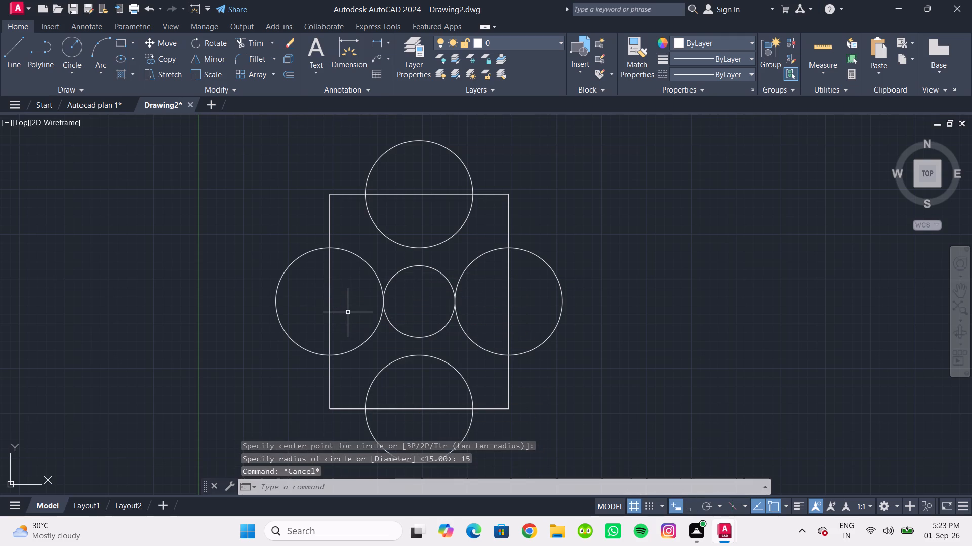
Trim away the halves of the four 15 mm radius edge circles that lie inside the rectangle.
type("tr")
key("Return")
left_click_drag(363, 353, 366, 282)
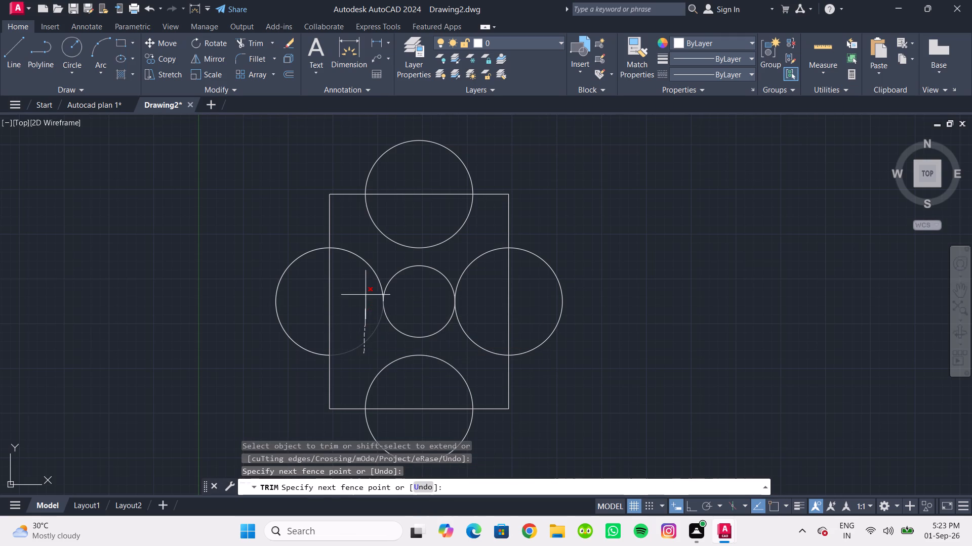
left_click_drag(366, 282, 362, 246)
left_click_drag(358, 227, 463, 219)
left_click_drag(470, 242, 473, 276)
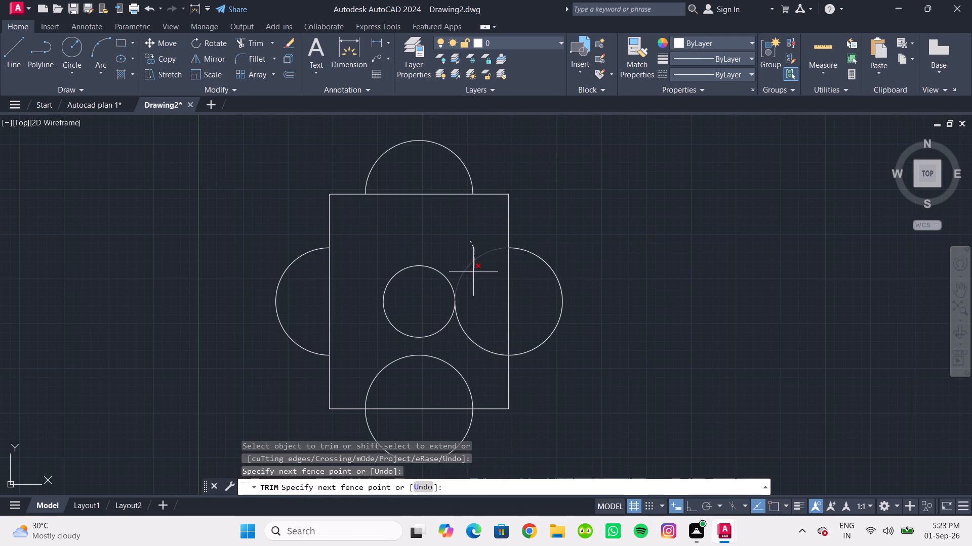
left_click_drag(473, 276, 473, 354)
left_click_drag(485, 380, 365, 387)
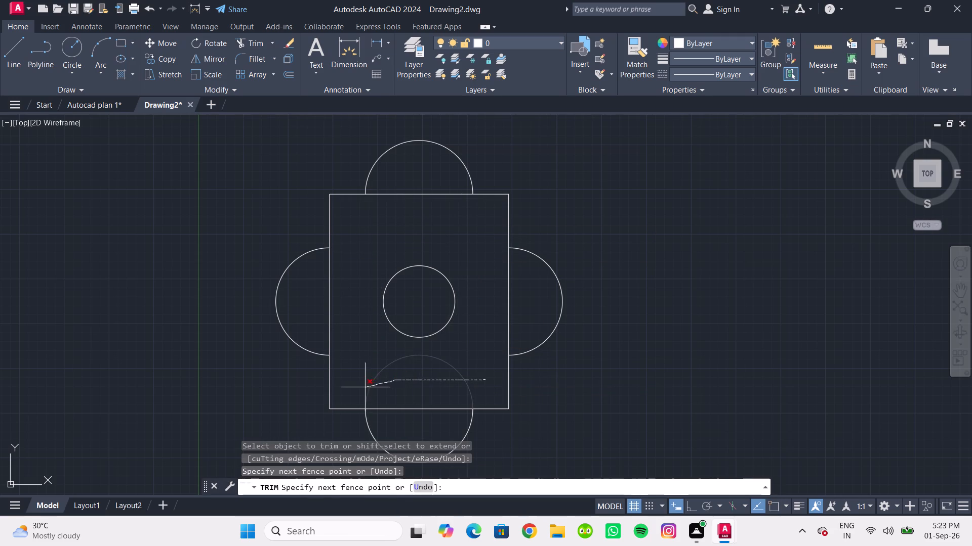
left_click_drag(365, 387, 364, 387)
scroll(419, 372, "down", 1)
middle_click_drag(419, 372, 405, 361)
scroll(403, 359, "up", 1)
middle_click_drag(403, 359, 397, 355)
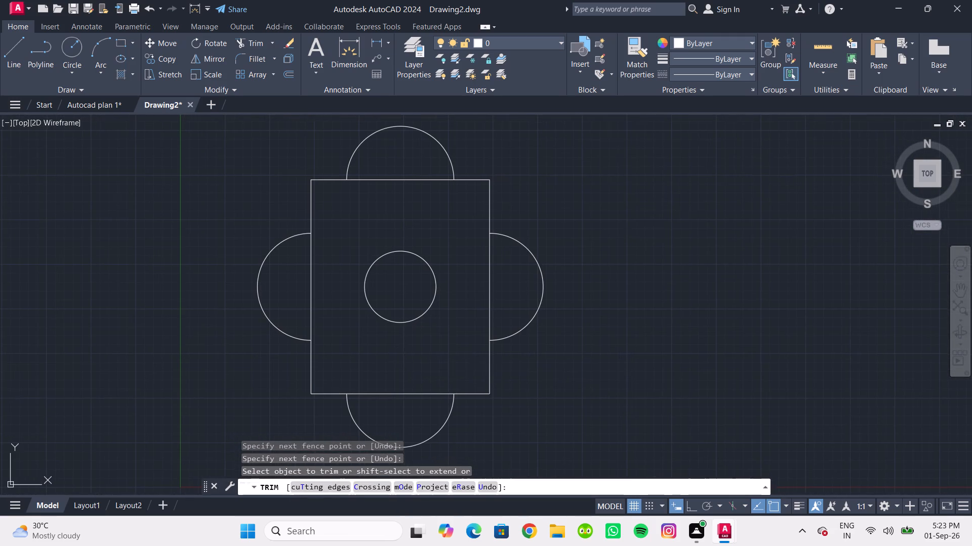
key("Escape")
key("Escape")
key("space")
key("Escape")
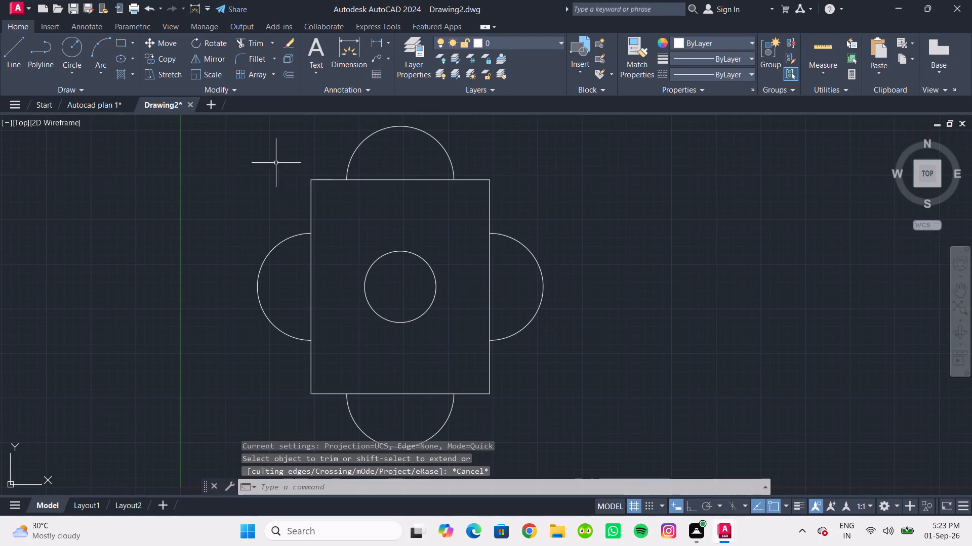
Draw a circle of radius 20 mm concentric with the small circle at the rectangle's centre.
left_click(73, 35)
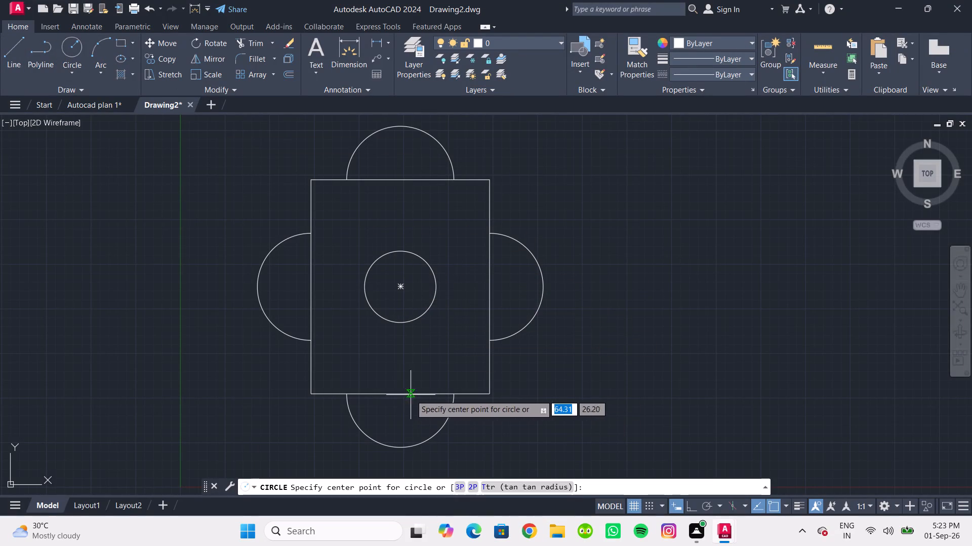
left_click(399, 286)
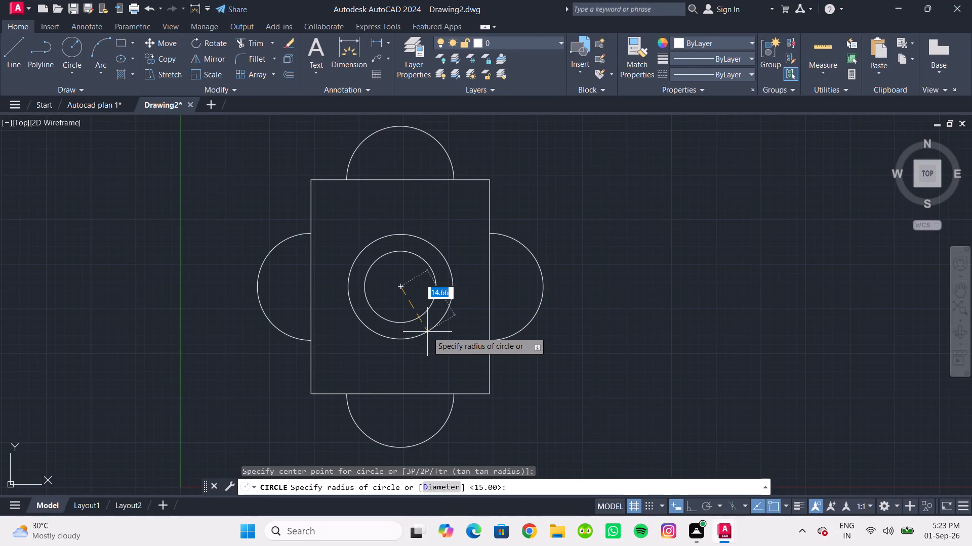
type("20")
key("Return")
key("Escape")
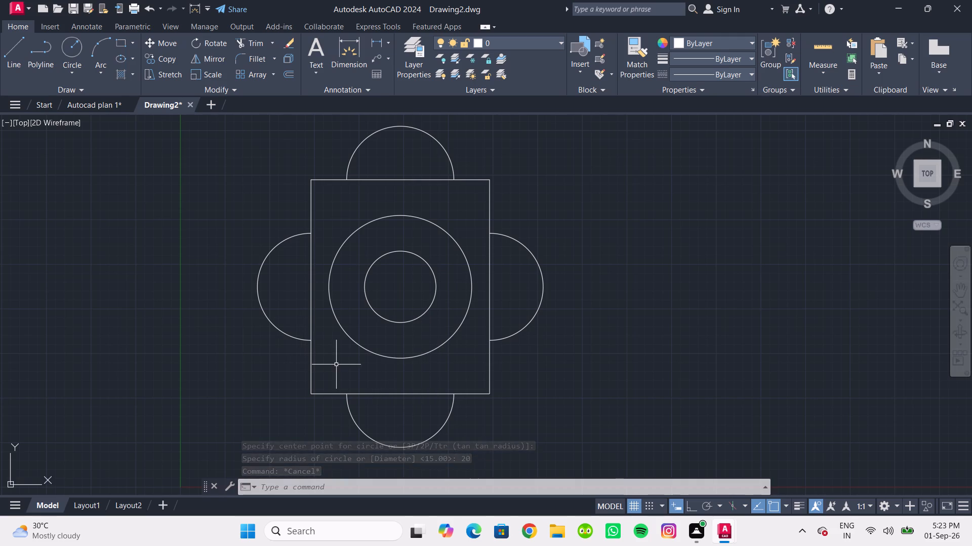
Draw vertical and horizontal centre lines joining the midpoints of the rectangle's opposite edges.
key("l")
key("Return")
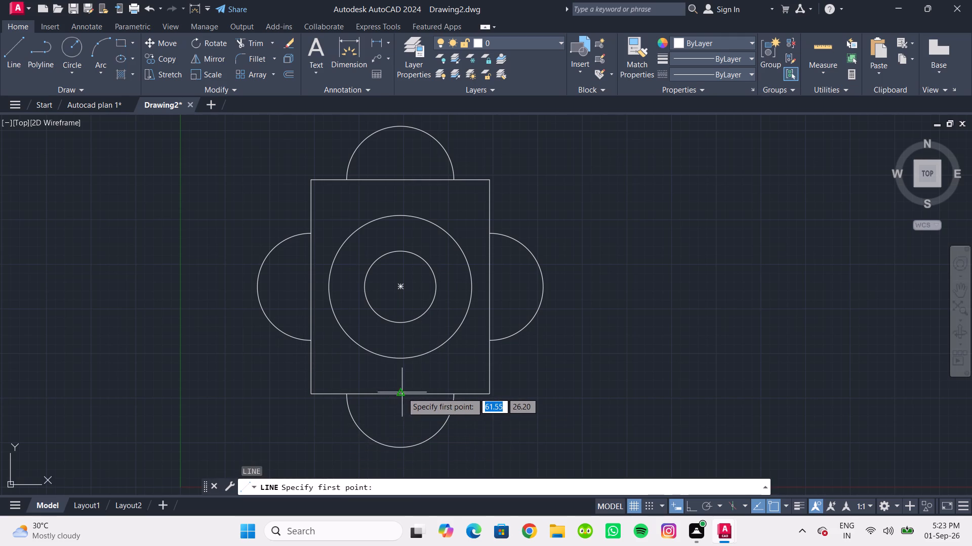
left_click_drag(402, 392, 402, 388)
left_click(403, 177)
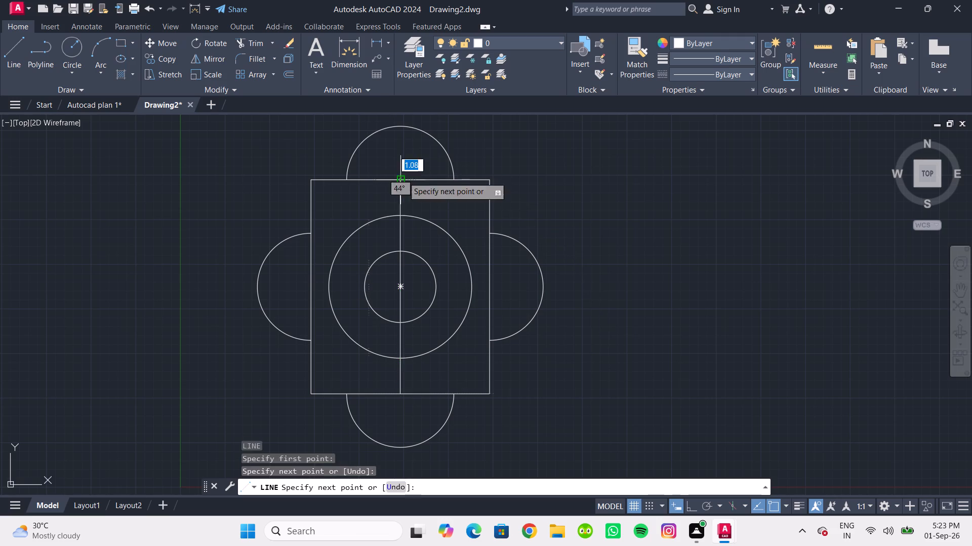
key("Escape")
key("space")
left_click(311, 286)
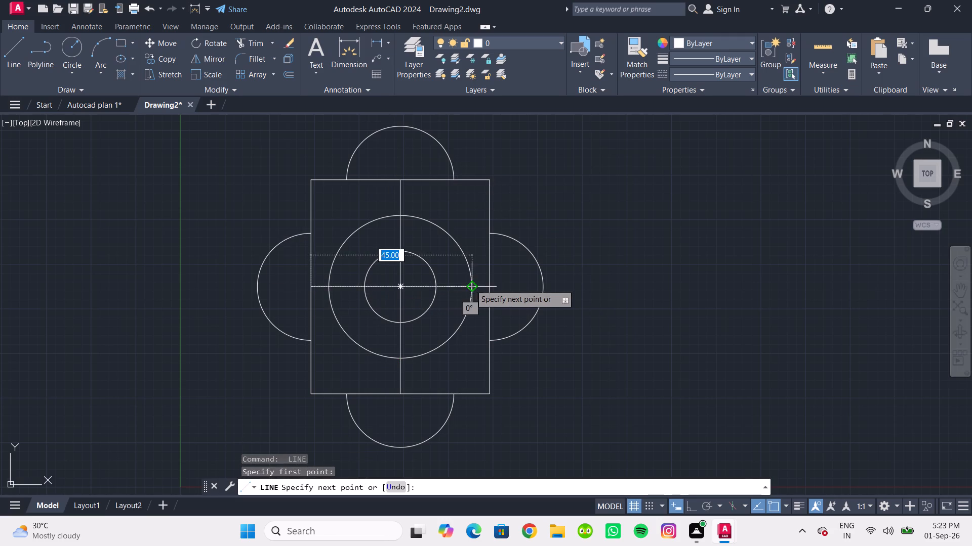
left_click(489, 285)
key("Escape")
Draw a line starting 5.64 mm below the 20 mm radius circle's bottom point, running 5 mm right, and up to that circle.
middle_click_drag(399, 298, 415, 277)
scroll(427, 337, "up", 2)
middle_click_drag(443, 332, 471, 316)
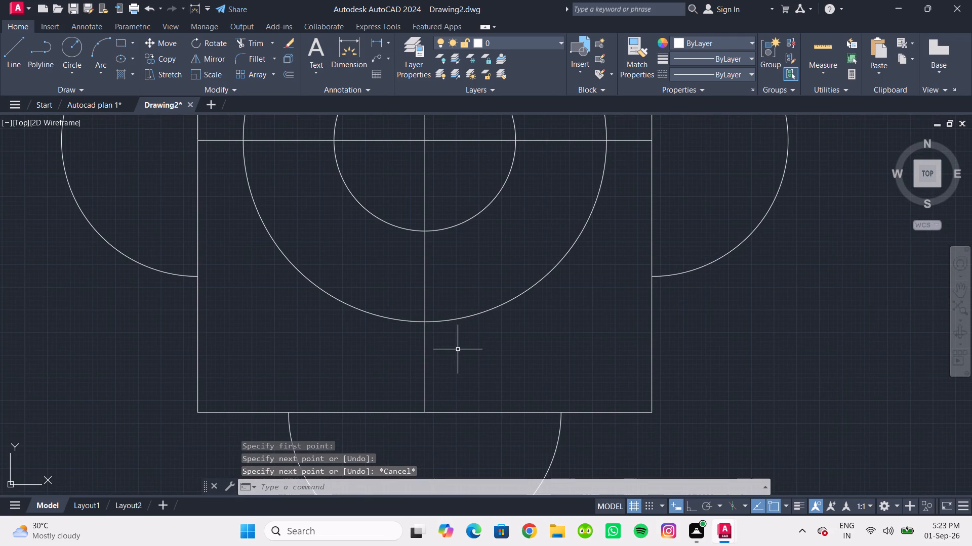
scroll(458, 349, "up", 1)
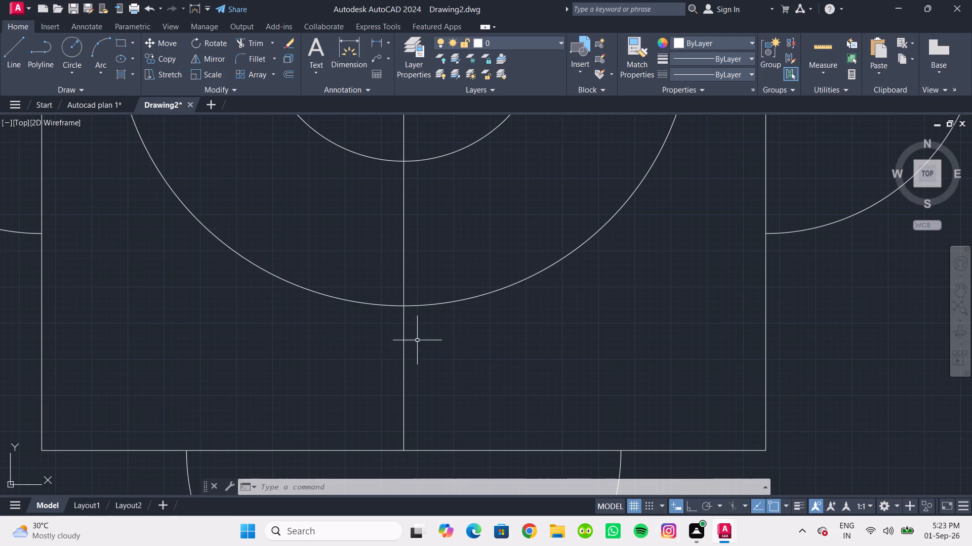
left_click(14, 49)
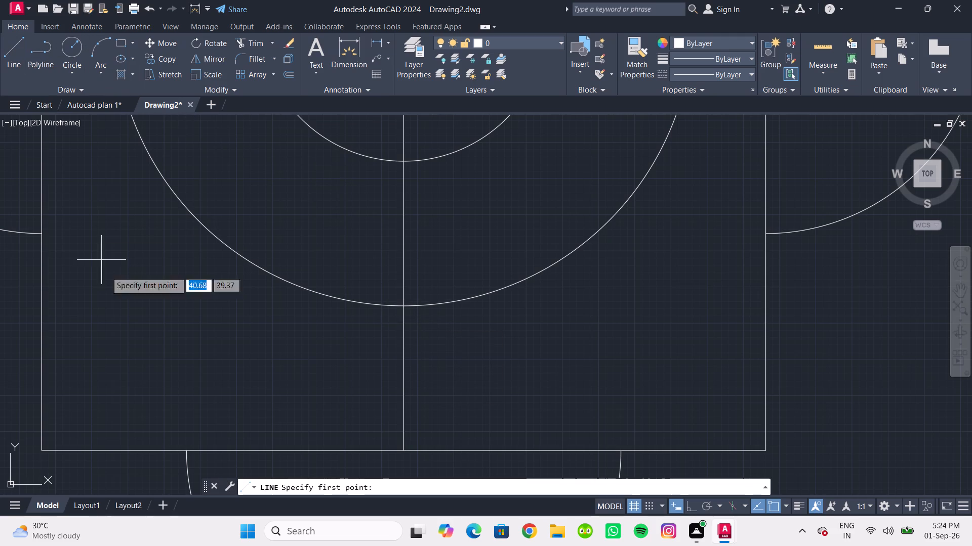
type("tk")
key("Return")
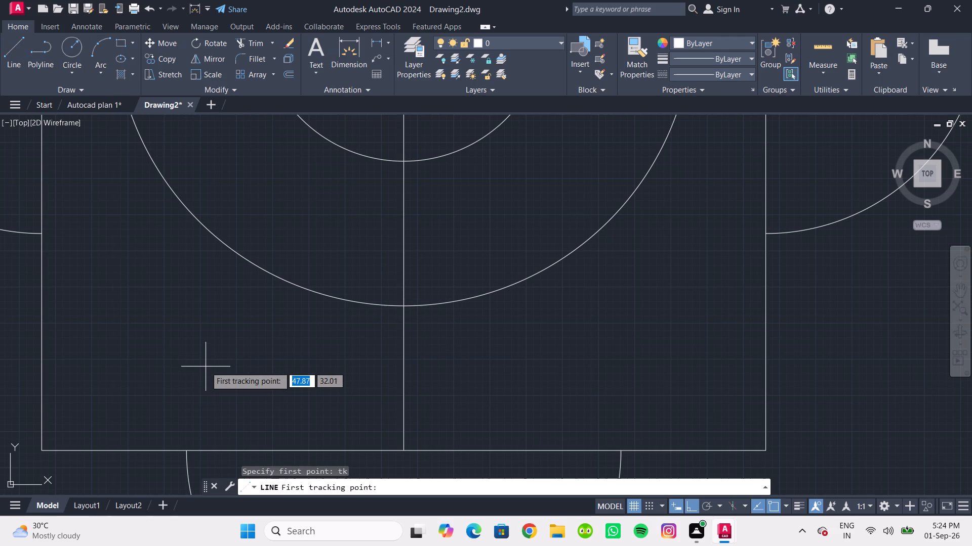
left_click(405, 305)
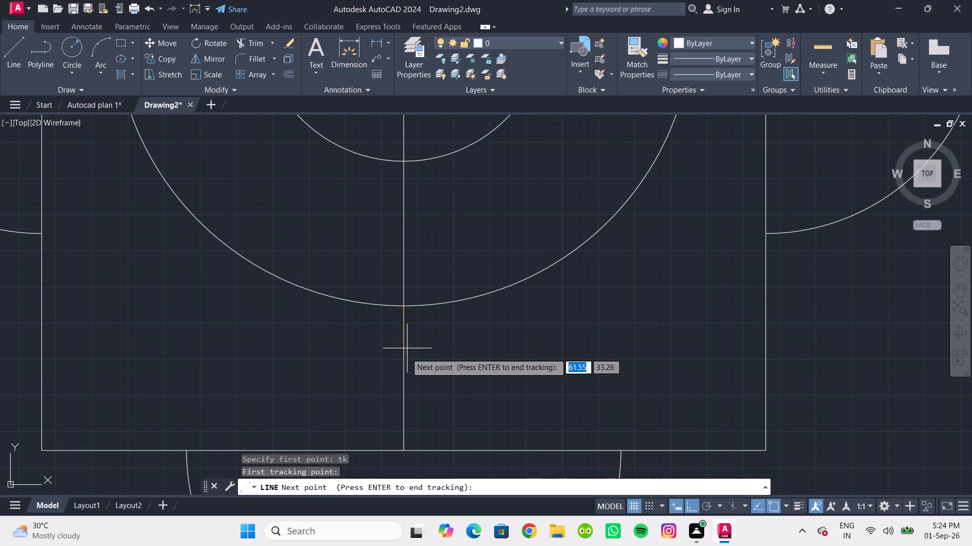
type("5.")
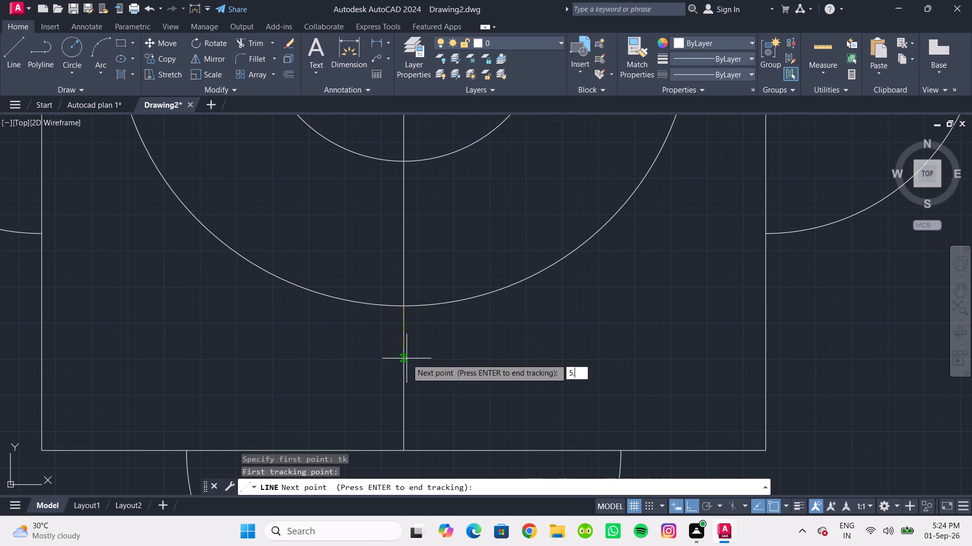
key("6")
key("4")
key("Return")
key("Return")
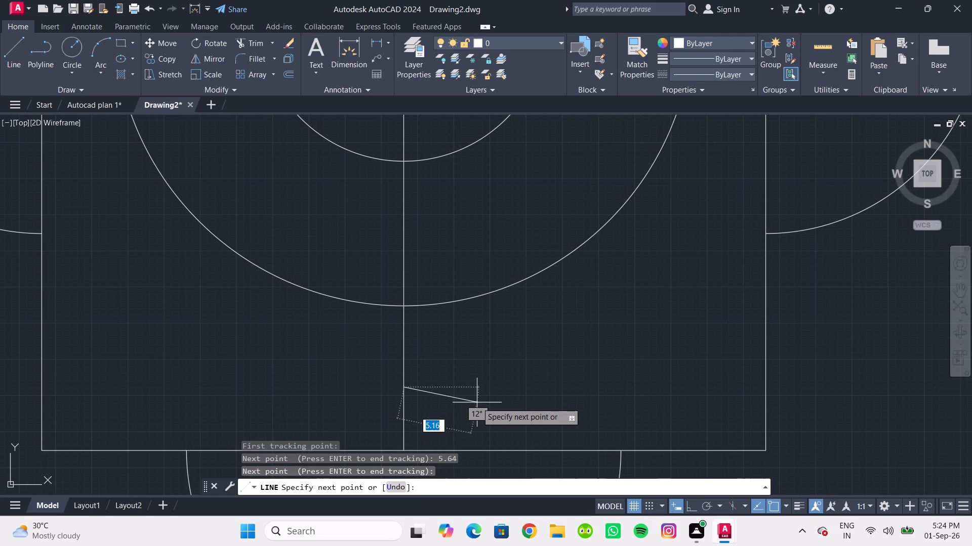
key("F8")
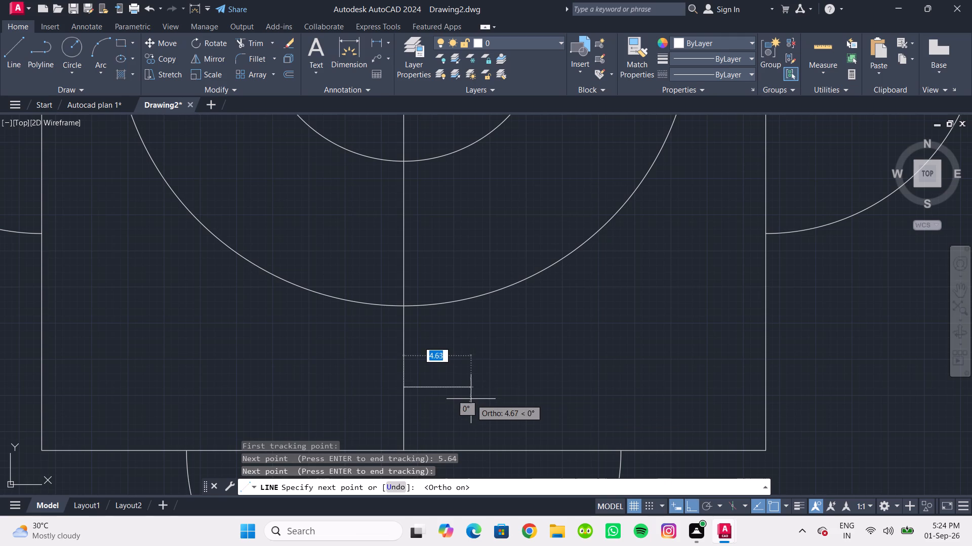
key("5")
key("Return")
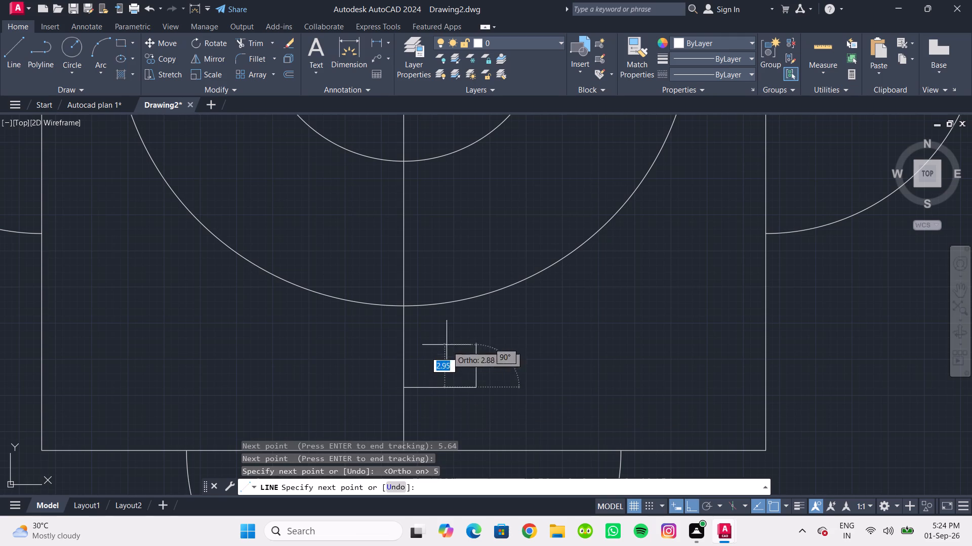
left_click(475, 298)
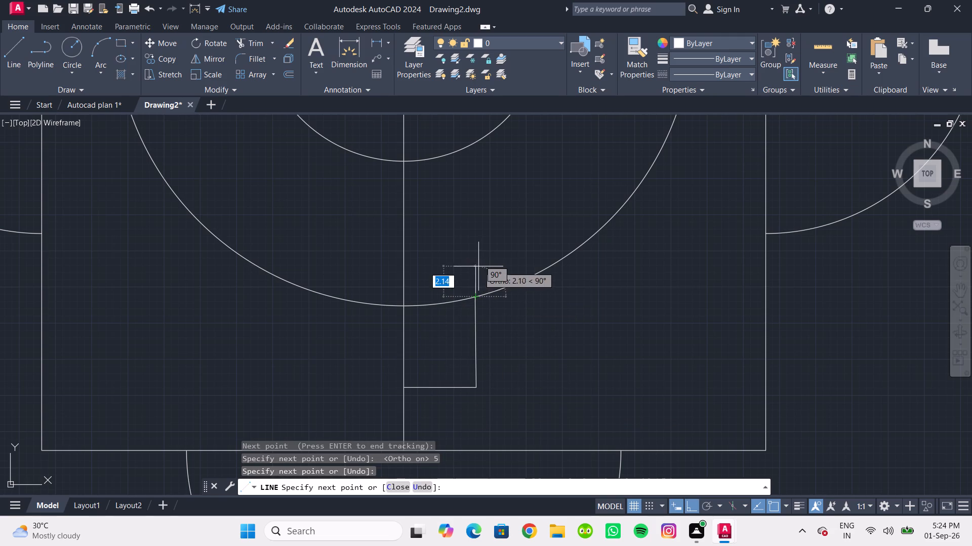
key("Escape")
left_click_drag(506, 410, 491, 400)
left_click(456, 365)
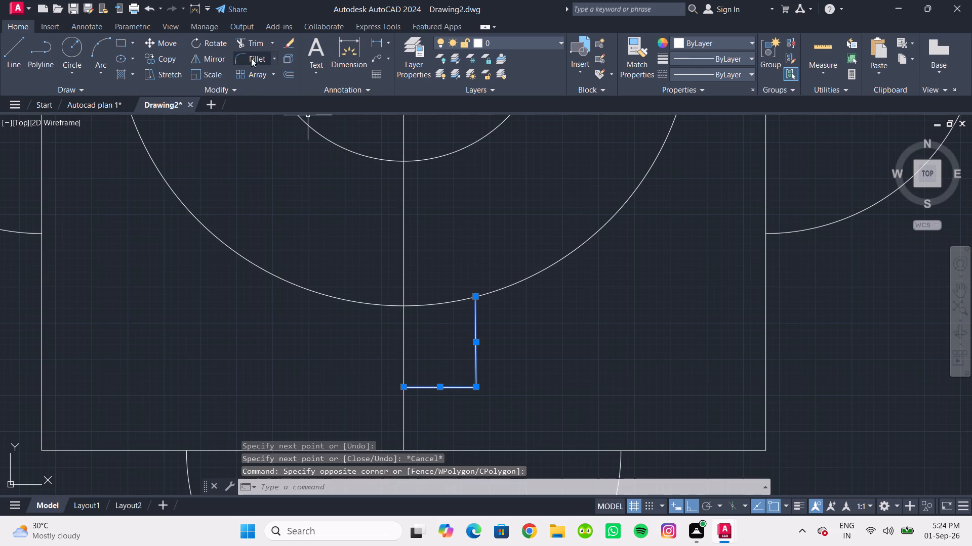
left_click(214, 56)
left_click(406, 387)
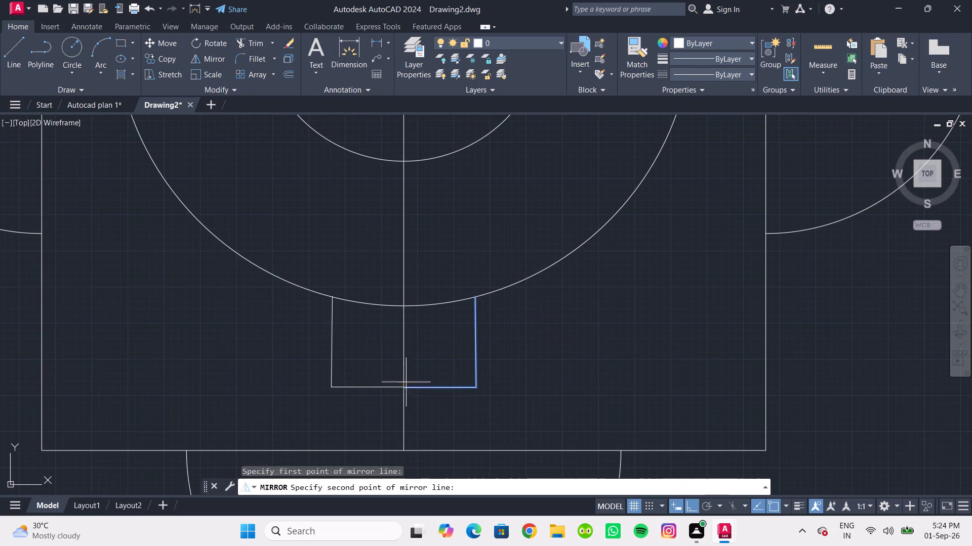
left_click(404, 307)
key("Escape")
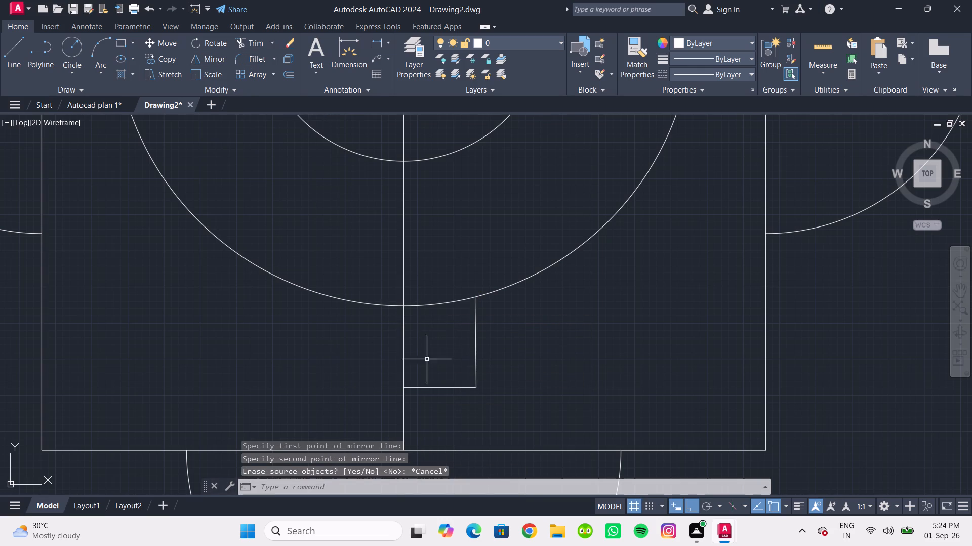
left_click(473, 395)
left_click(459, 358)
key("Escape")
Mirror the two short notch lines about the vertical centre line, keeping the originals.
left_click_drag(503, 403, 490, 391)
left_click(450, 349)
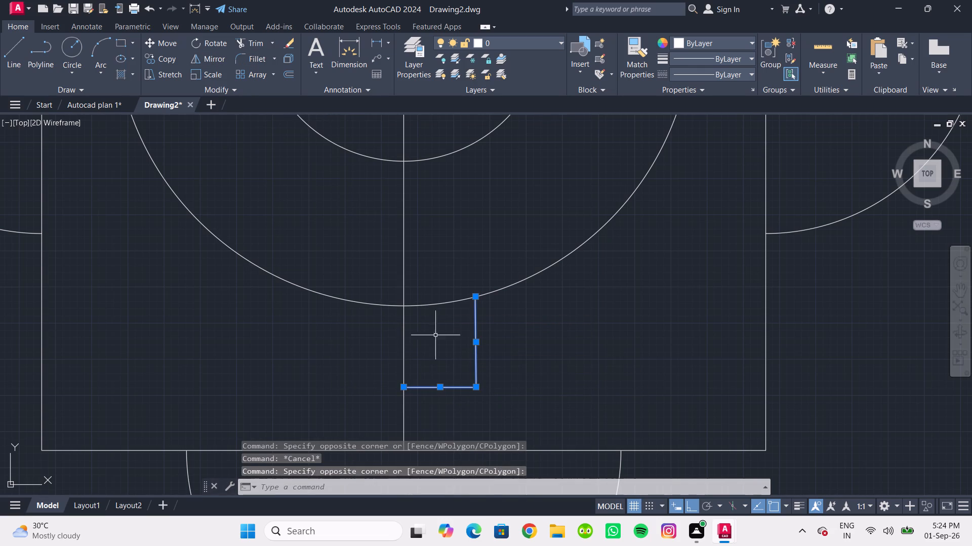
left_click(196, 62)
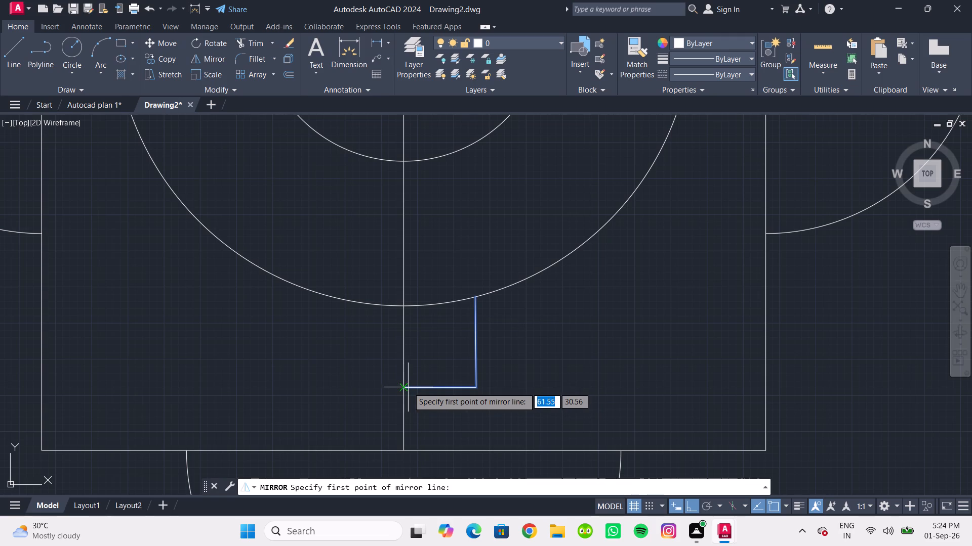
left_click(404, 387)
left_click(402, 308)
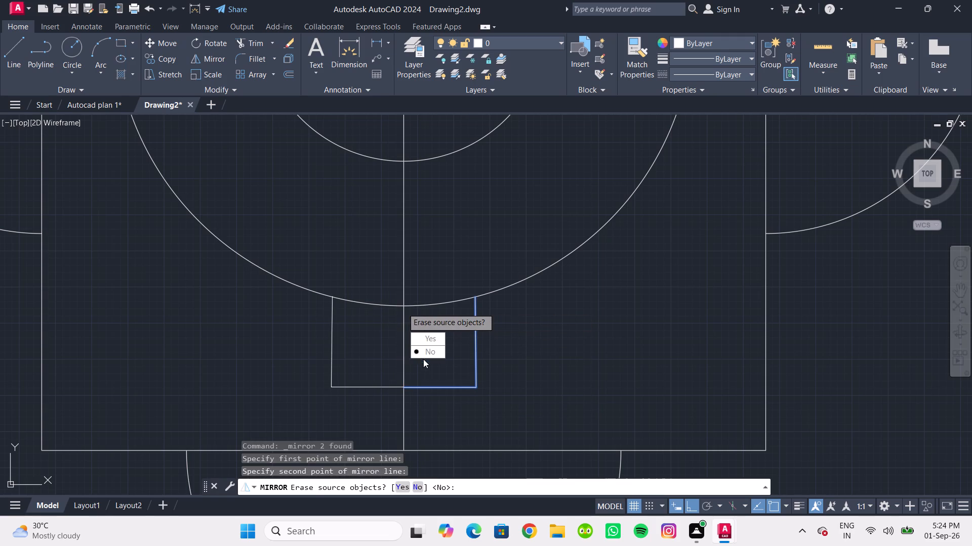
key("Return")
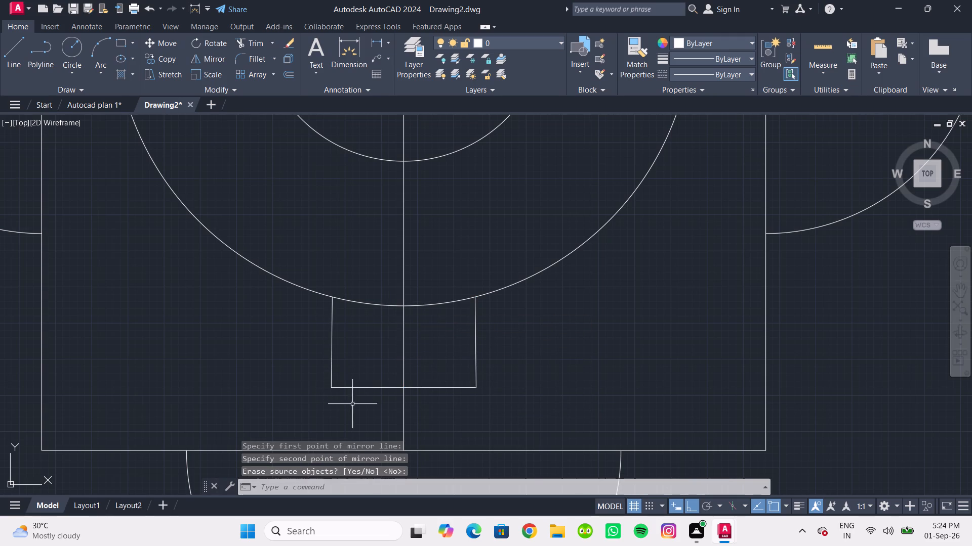
Mirror the four lines of the lower notch about the rectangle's horizontal centre line, keeping the originals.
left_click_drag(353, 404, 335, 378)
left_click(297, 338)
left_click_drag(492, 395, 463, 373, "shift")
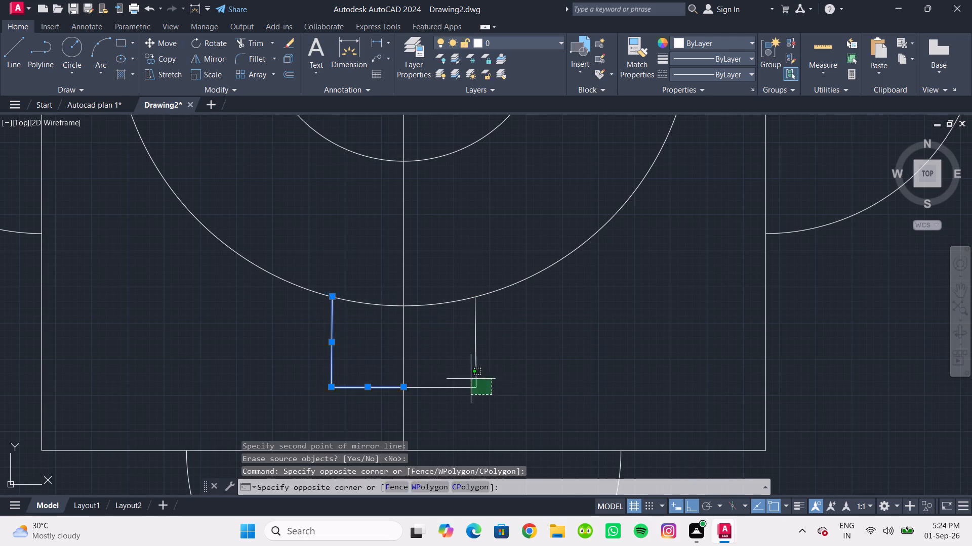
left_click_drag(463, 373, 443, 362, "shift")
left_click(486, 400, "shift")
left_click(457, 349, "shift")
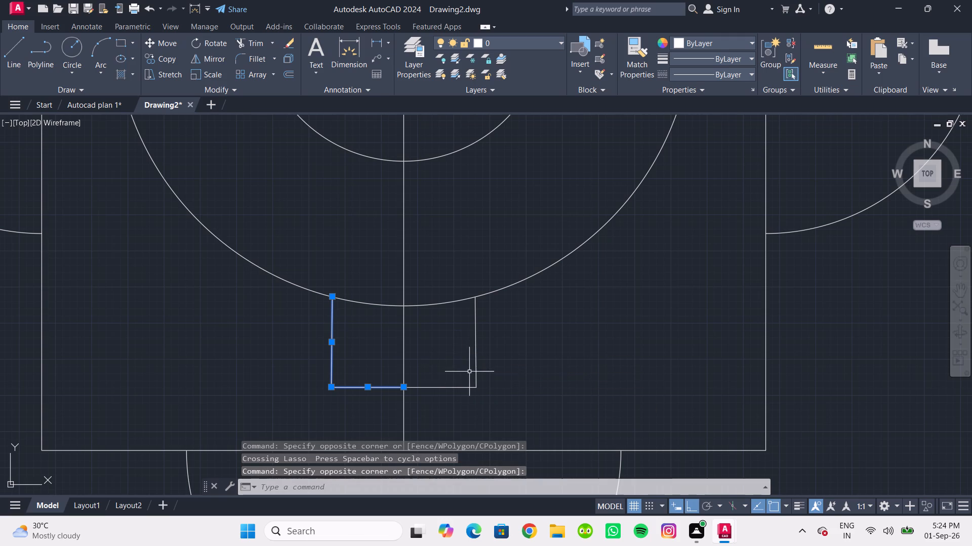
left_click_drag(451, 361, 461, 368, "shift")
left_click(509, 411, "shift")
left_click_drag(498, 407, 492, 401, "shift")
left_click(439, 337, "shift")
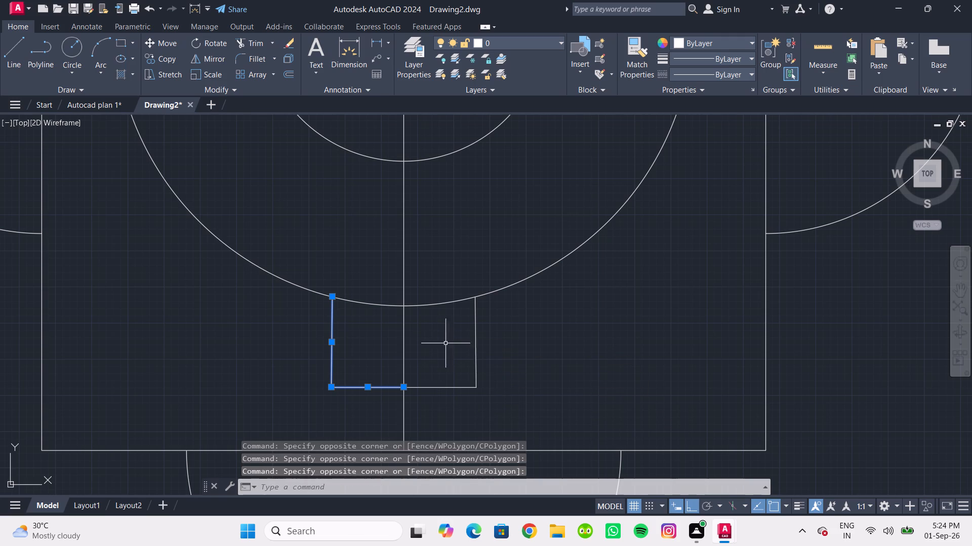
left_click(489, 403)
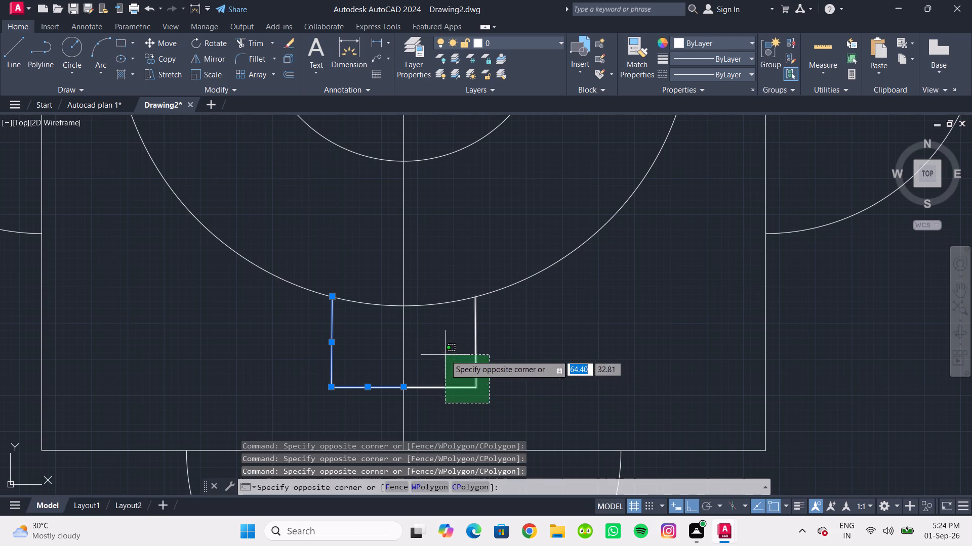
left_click(445, 355)
scroll(433, 359, "down", 3)
middle_click_drag(437, 358, 424, 378)
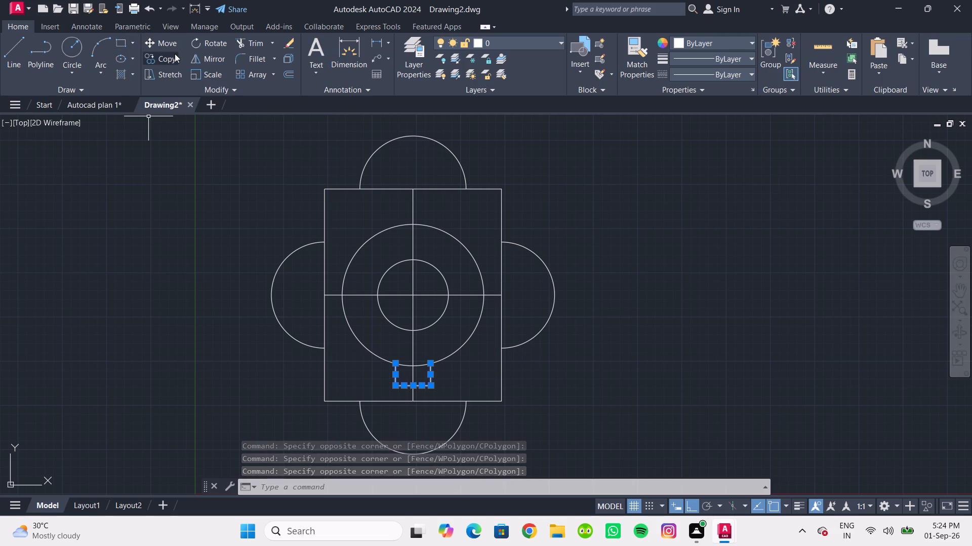
left_click(213, 58)
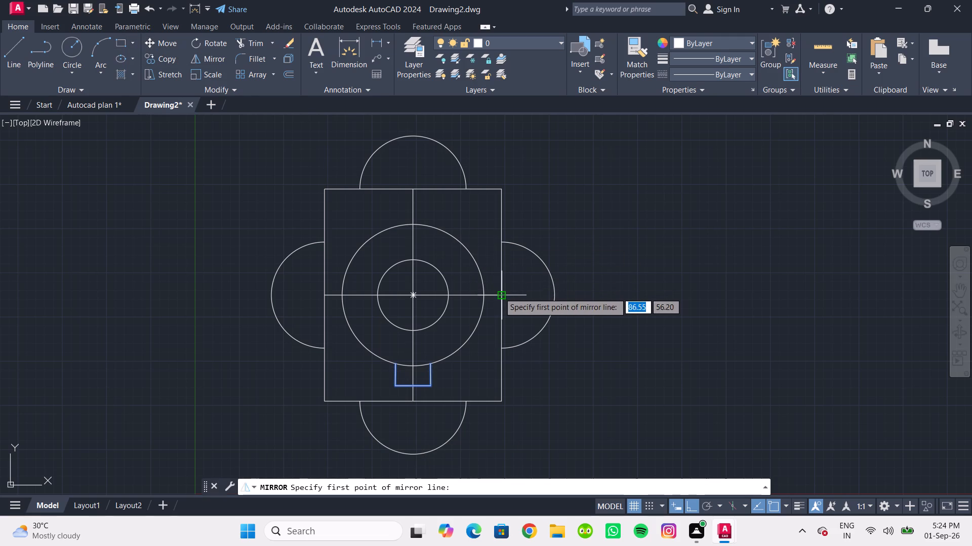
left_click(499, 293)
left_click(327, 295)
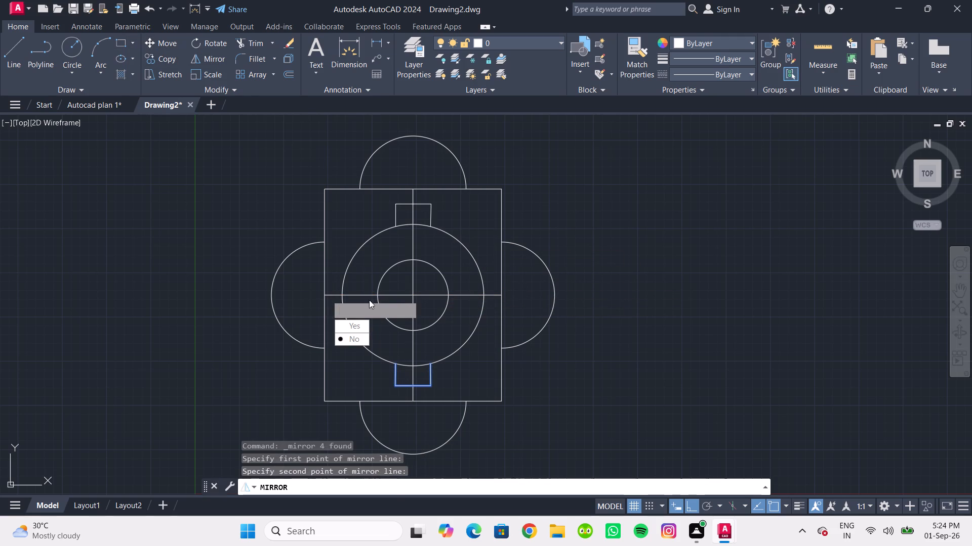
key("Return")
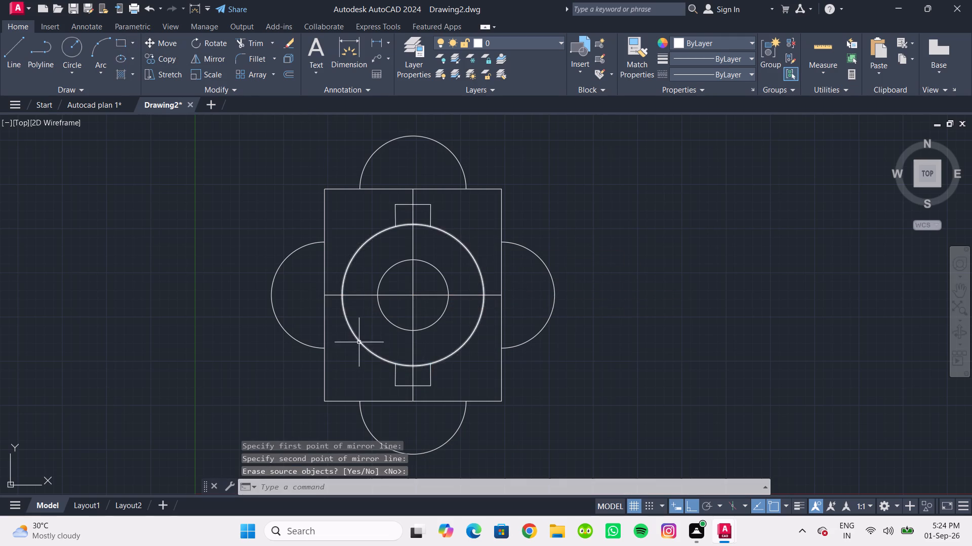
Trim the 20 mm radius circle's arc segments across the openings of the lower and upper notches.
key("t")
key("r")
key("Return")
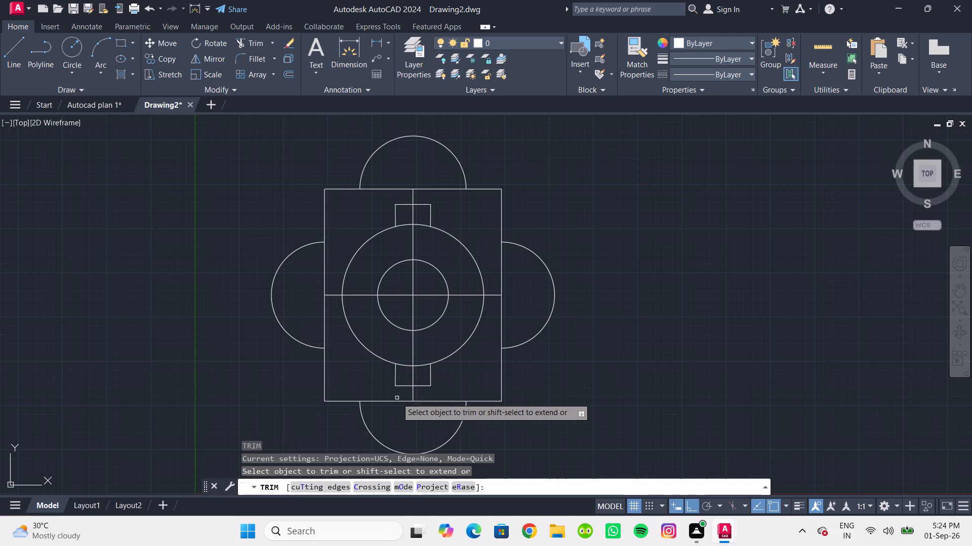
scroll(389, 391, "up", 1)
scroll(429, 360, "up", 1)
left_click_drag(453, 362, 442, 322)
left_click_drag(406, 358, 405, 320)
scroll(387, 328, "down", 2)
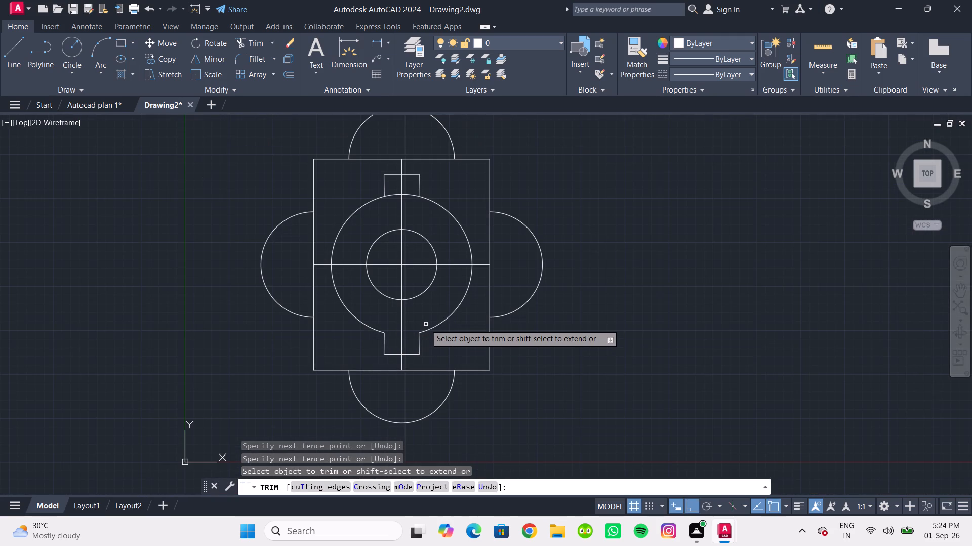
scroll(426, 324, "down", 1)
middle_click_drag(426, 324, 428, 440)
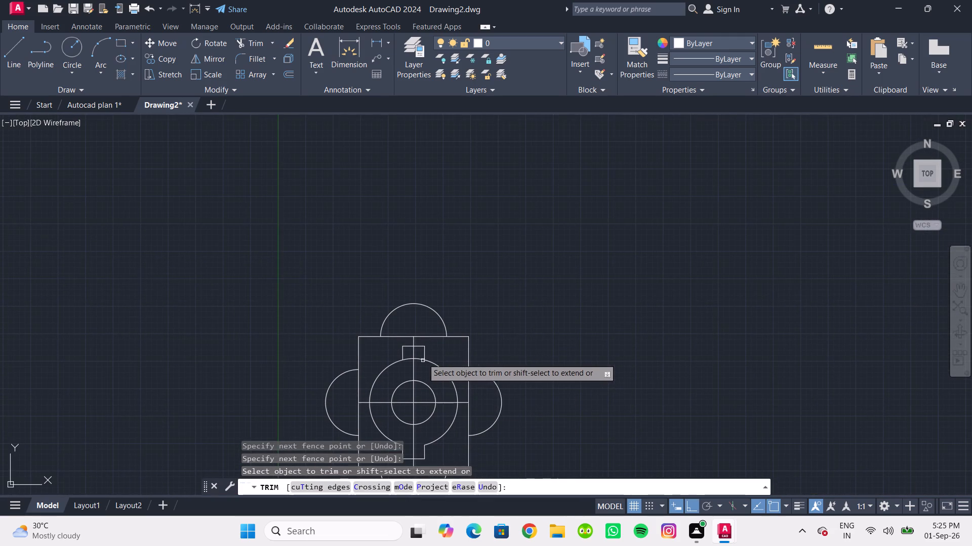
scroll(419, 360, "up", 4)
left_click_drag(409, 375, 408, 338)
left_click_drag(348, 371, 346, 353)
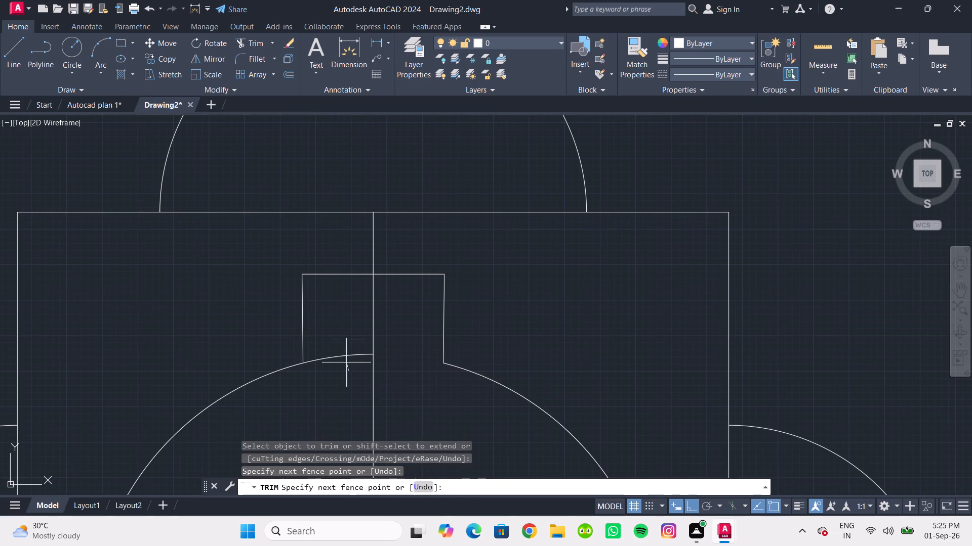
left_click_drag(346, 353, 346, 335)
scroll(386, 342, "down", 3)
middle_click_drag(385, 349, 379, 290)
scroll(379, 301, "down", 1)
middle_click_drag(379, 301, 384, 272)
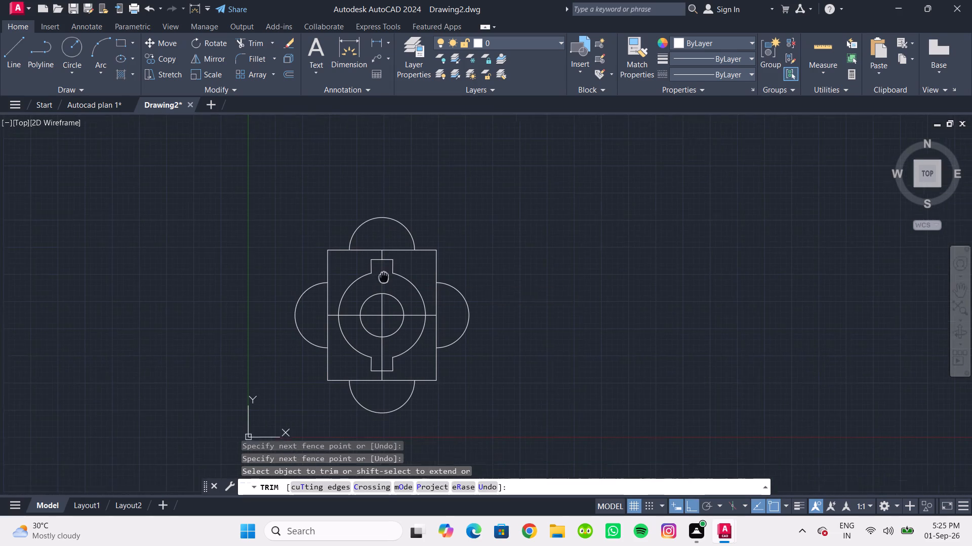
middle_click_drag(384, 272, 384, 271)
key("Escape")
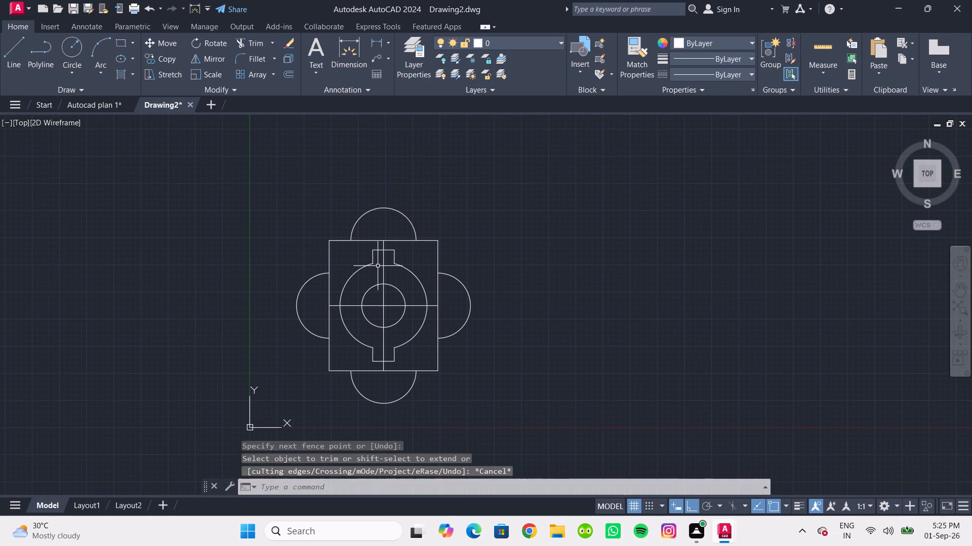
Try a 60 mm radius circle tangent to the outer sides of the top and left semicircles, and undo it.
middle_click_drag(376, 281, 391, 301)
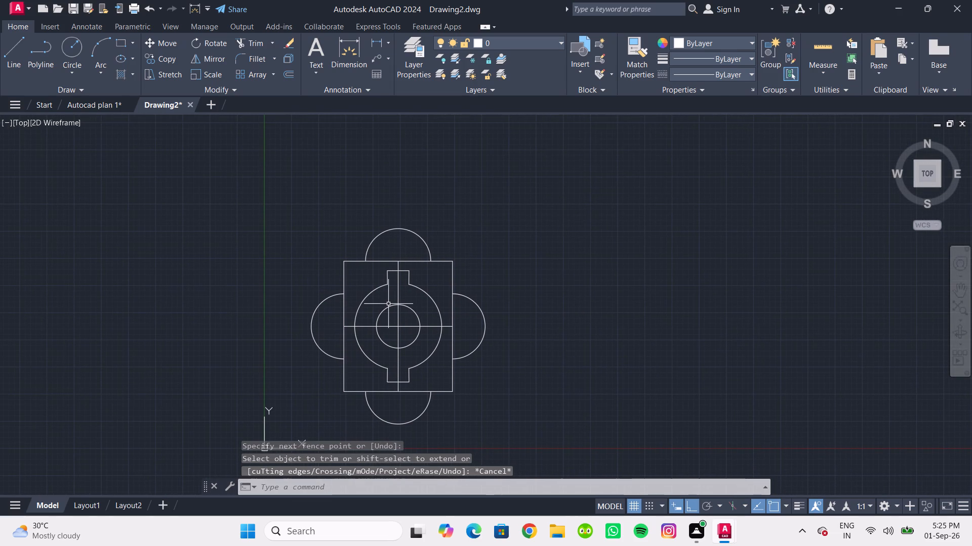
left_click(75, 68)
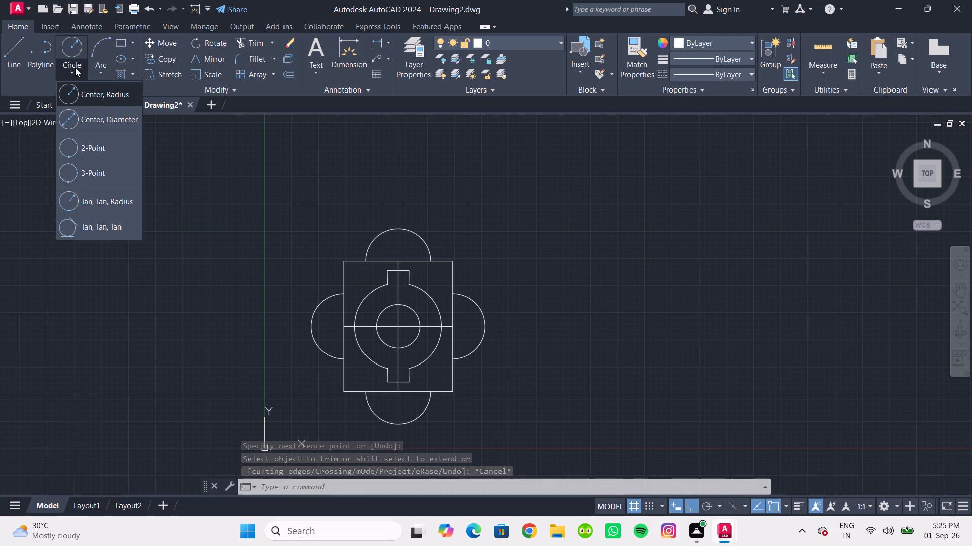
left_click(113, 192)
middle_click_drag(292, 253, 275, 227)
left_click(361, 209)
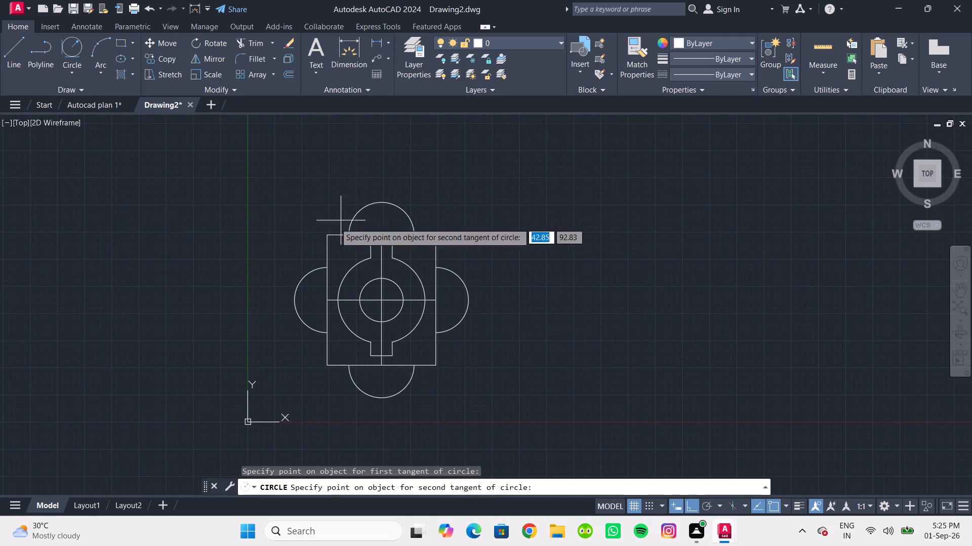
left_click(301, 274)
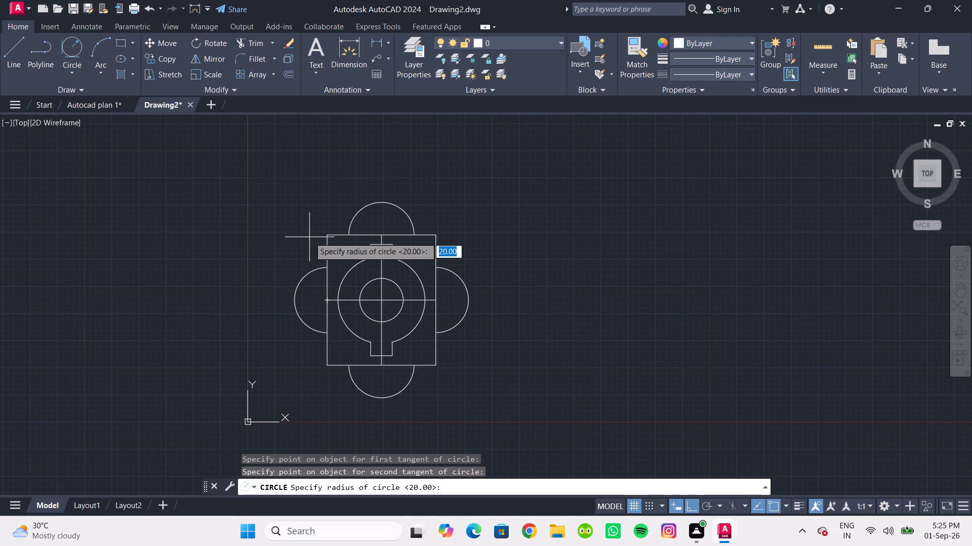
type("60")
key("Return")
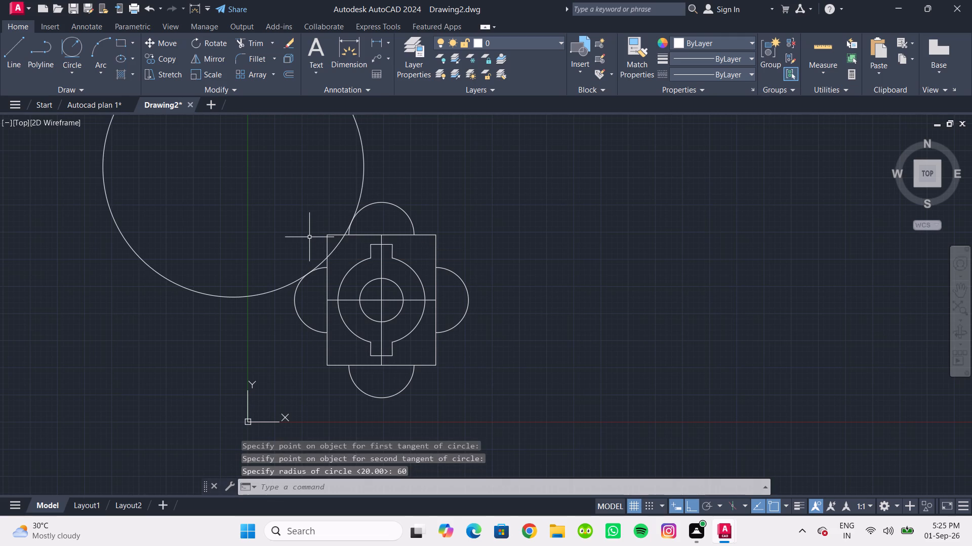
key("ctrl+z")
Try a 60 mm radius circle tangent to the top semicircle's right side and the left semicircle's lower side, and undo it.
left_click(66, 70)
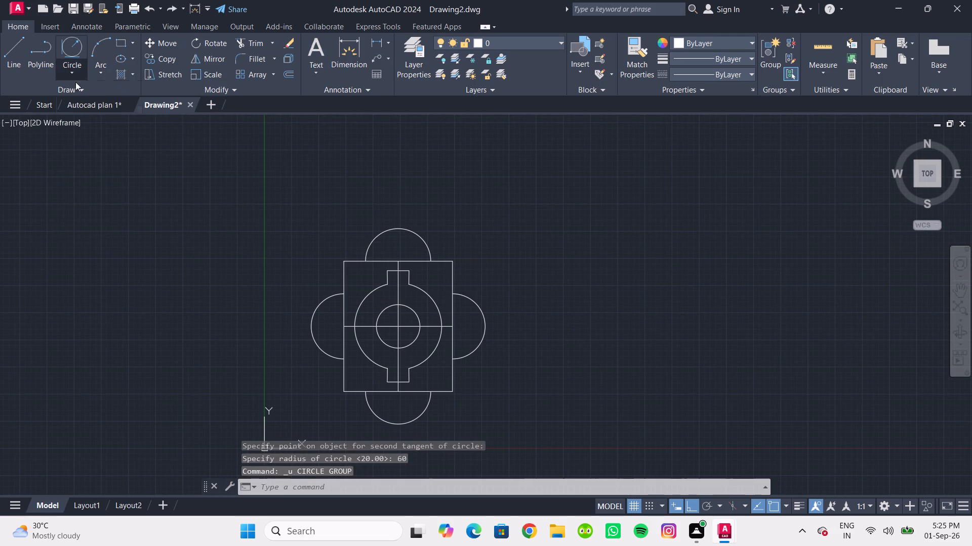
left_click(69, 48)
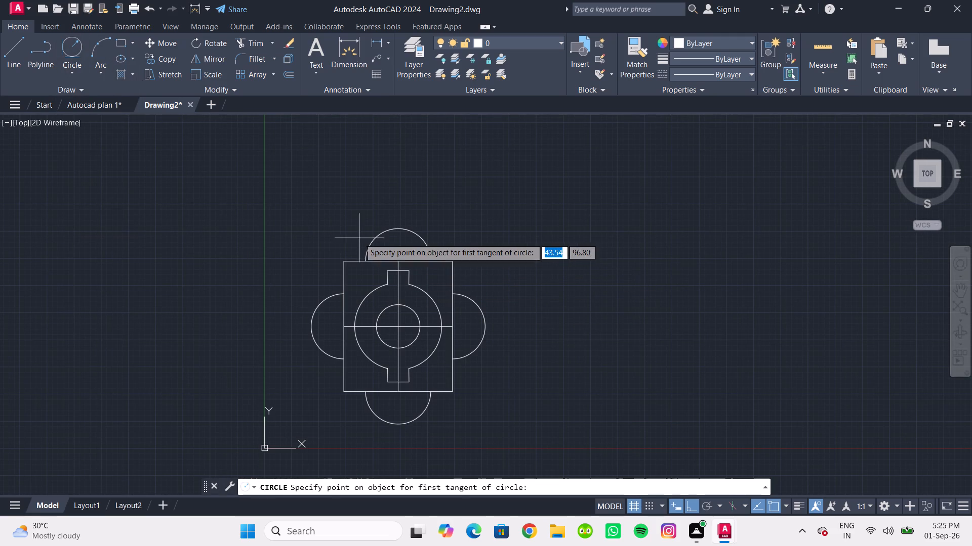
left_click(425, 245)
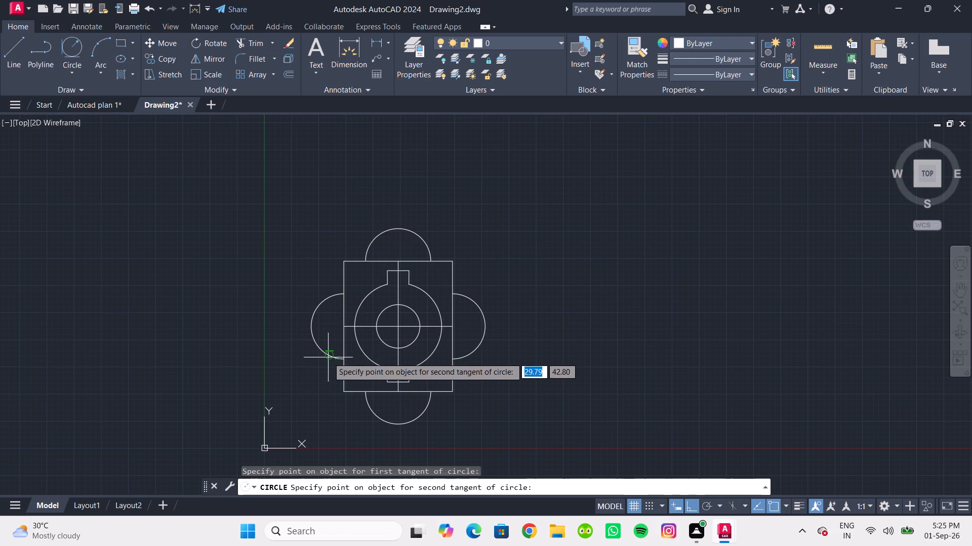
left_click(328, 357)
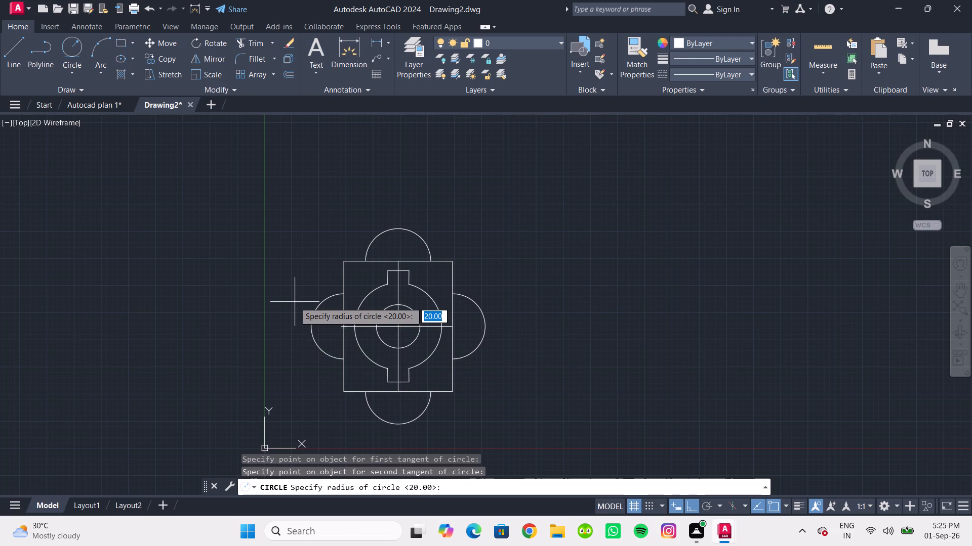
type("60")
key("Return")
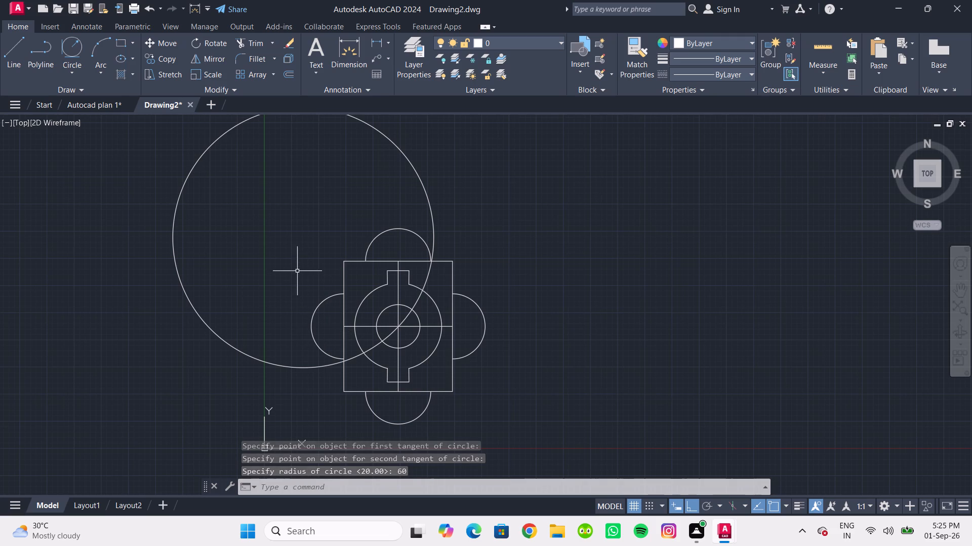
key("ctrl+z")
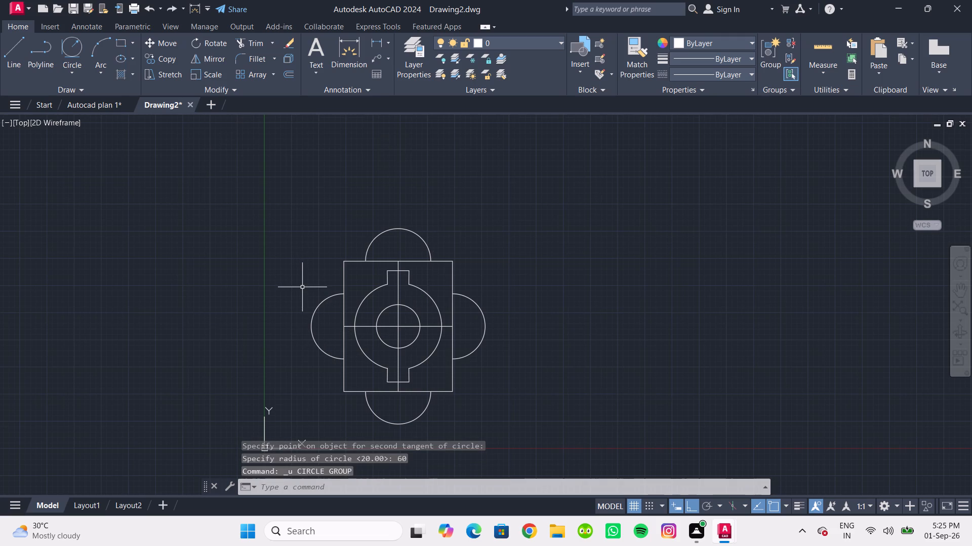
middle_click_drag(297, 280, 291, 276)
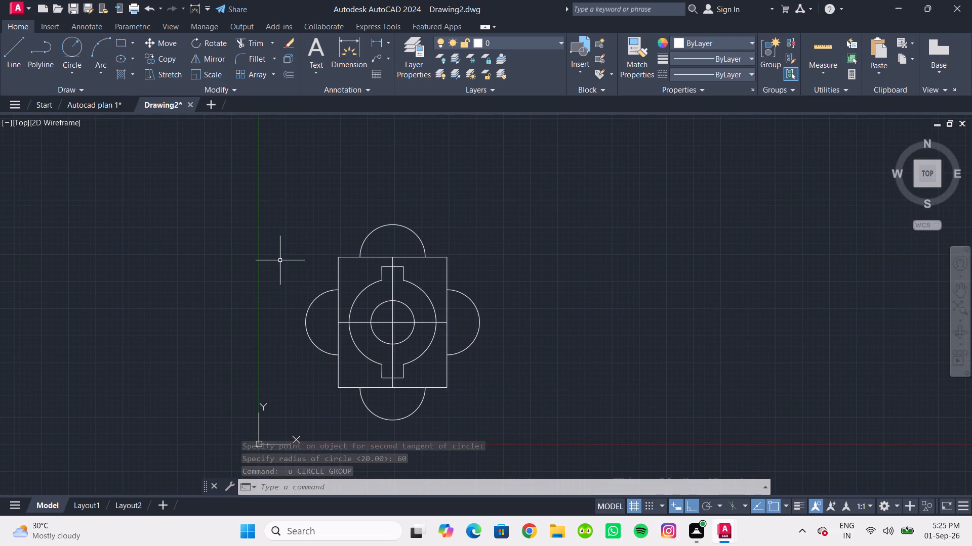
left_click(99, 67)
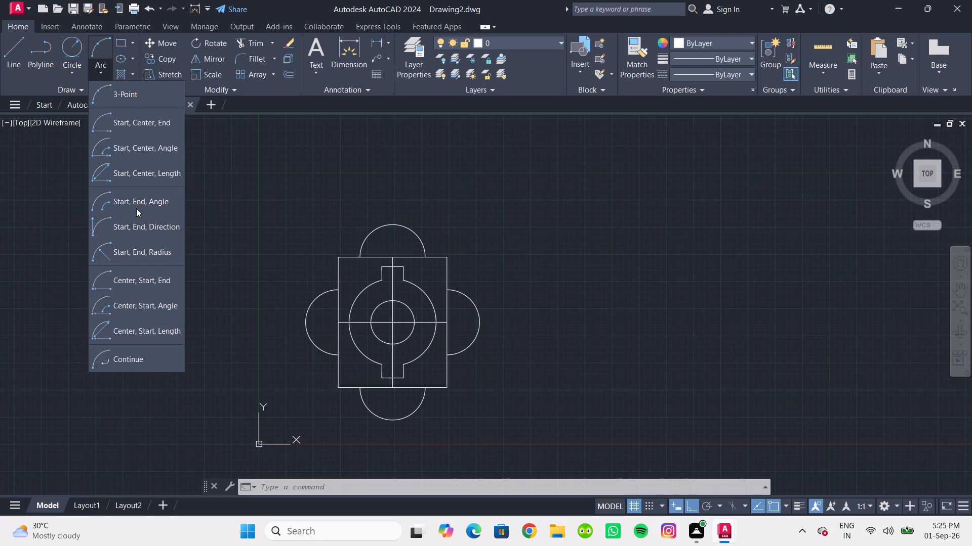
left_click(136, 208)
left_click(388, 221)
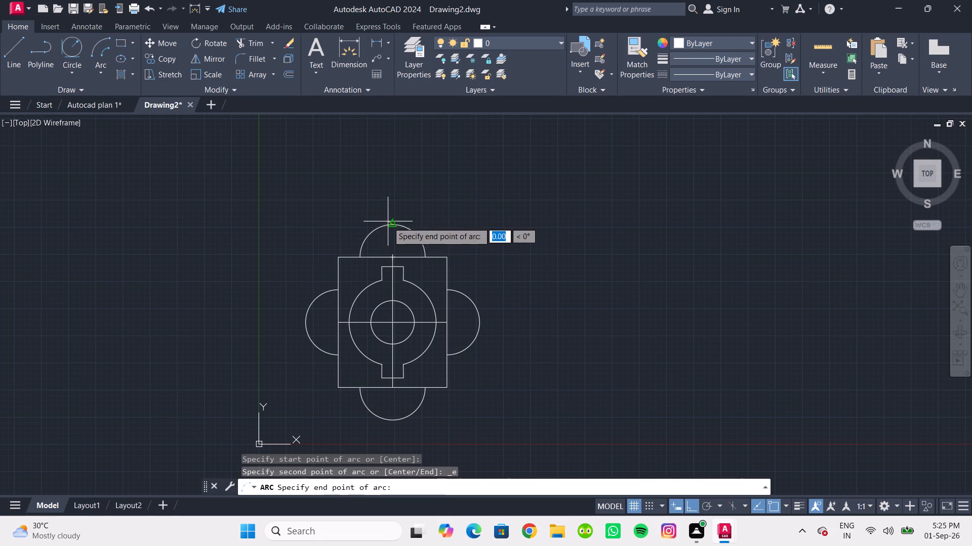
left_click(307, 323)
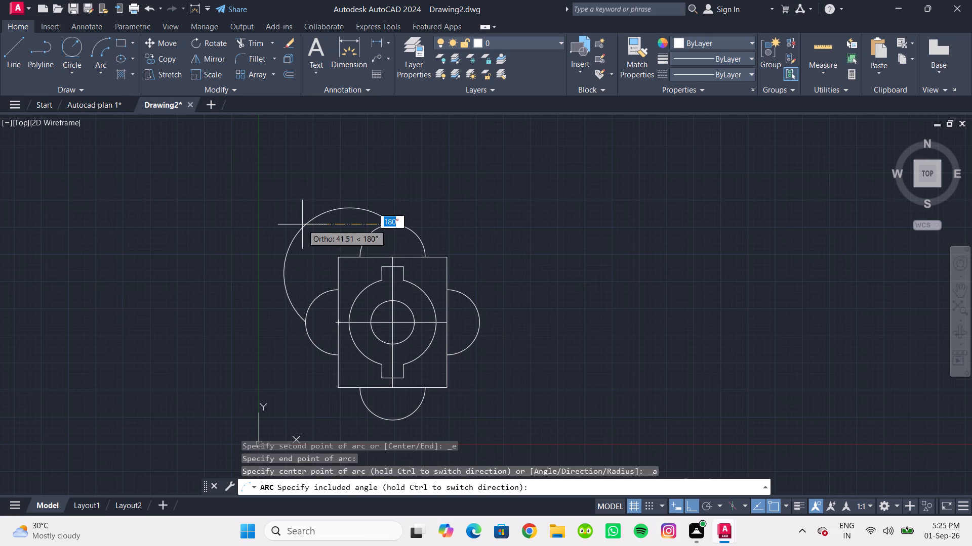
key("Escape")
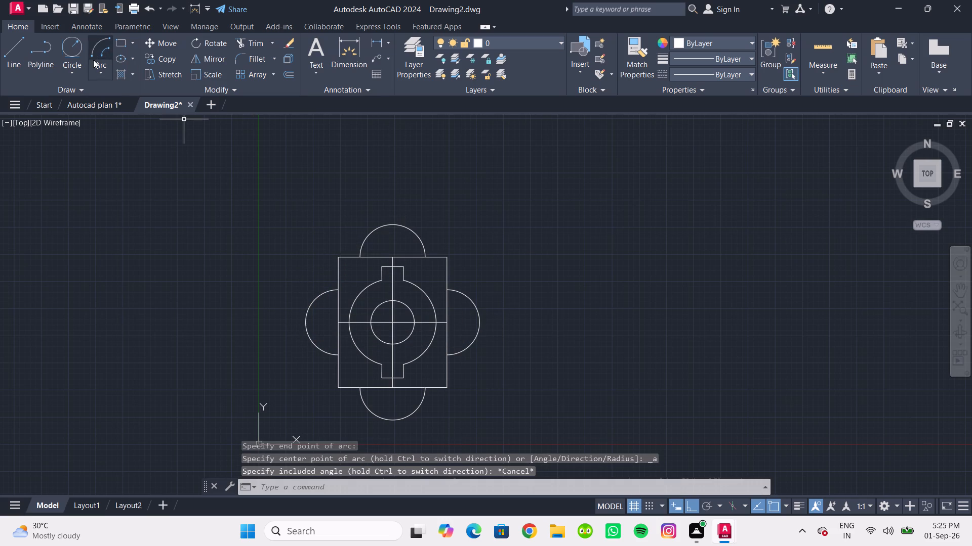
Draw a start-end-radius arc of radius 60 mm from the top semicircle's highest point to the left semicircle's leftmost point.
left_click(100, 76)
left_click(158, 258)
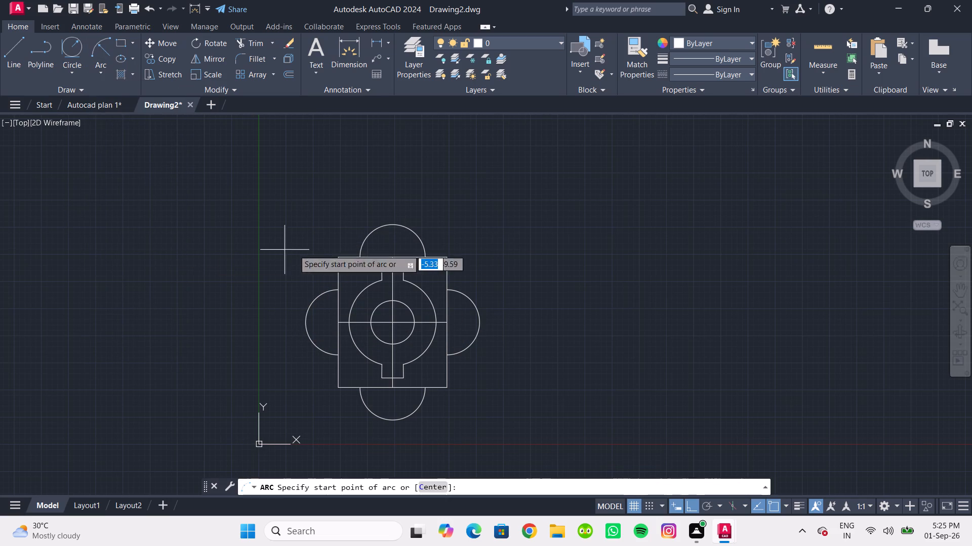
left_click(390, 222)
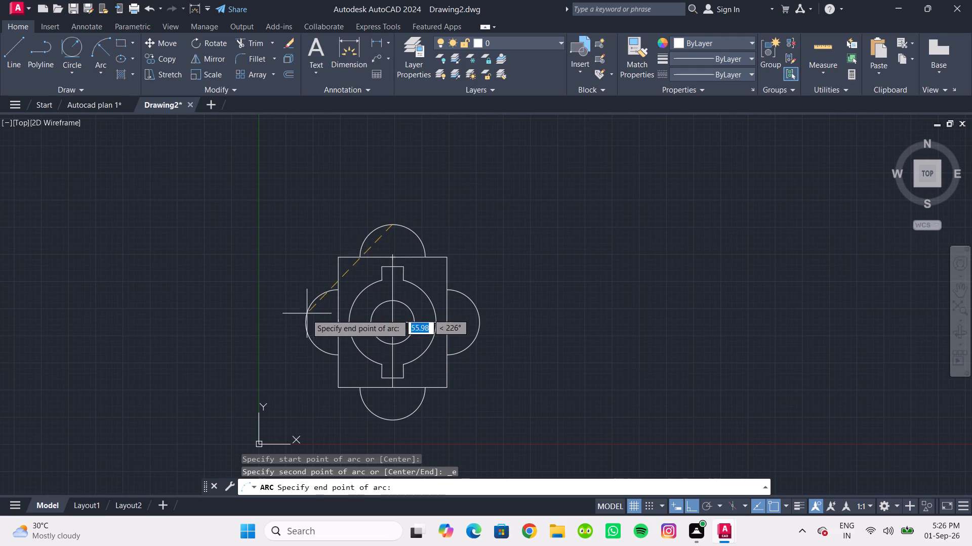
left_click(305, 325)
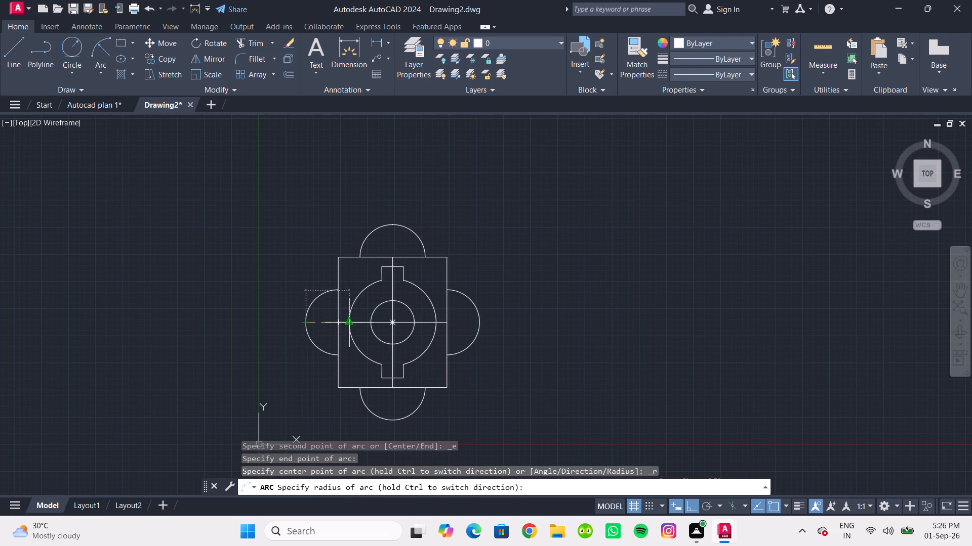
type("60")
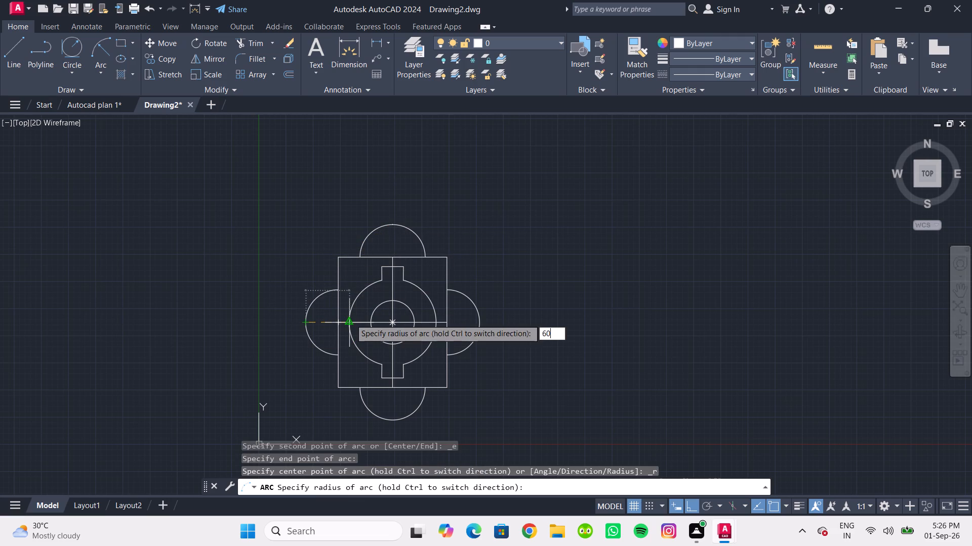
key("Return")
scroll(342, 246, "up", 4)
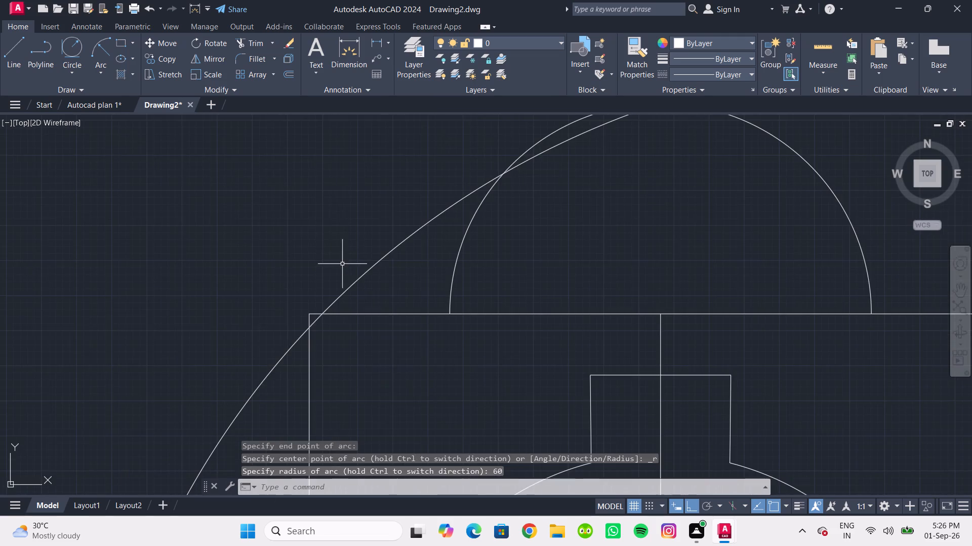
Erase the 60 mm radius arc between the top and left semicircles.
scroll(343, 272, "up", 1)
middle_click_drag(343, 272, 339, 265)
key("Escape")
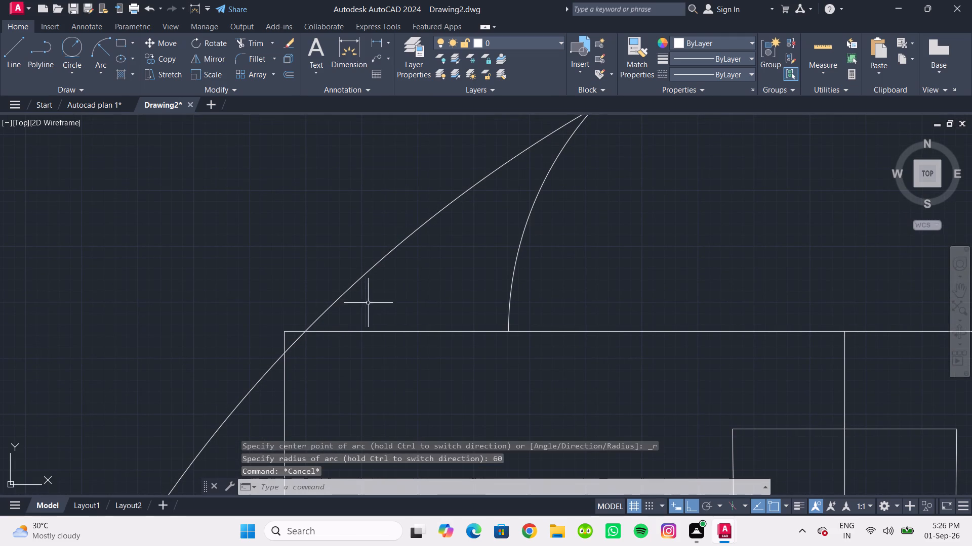
key("Escape")
scroll(373, 302, "down", 5)
middle_click_drag(381, 299, 378, 299)
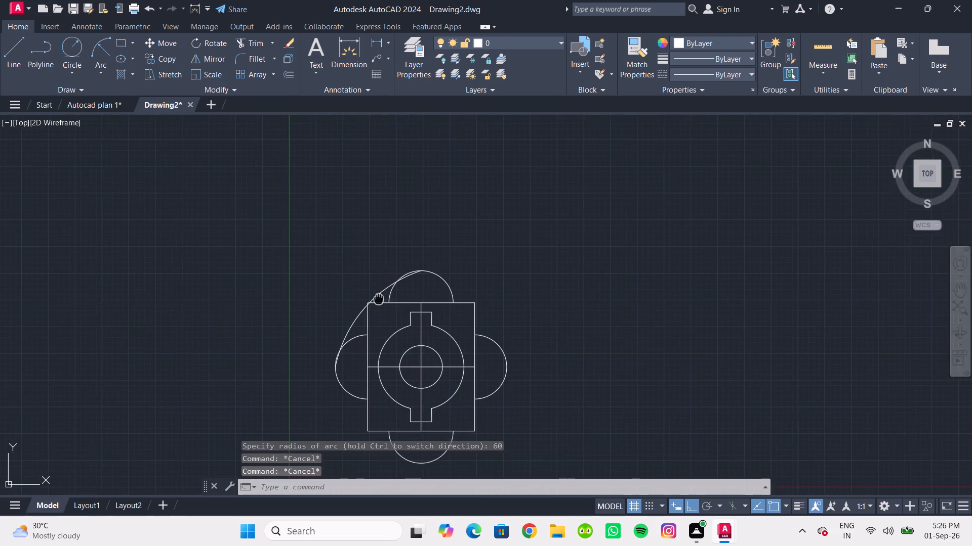
middle_click_drag(378, 299, 374, 287)
scroll(376, 285, "up", 2)
left_click_drag(376, 285, 372, 279)
left_click(353, 256)
key("Delete")
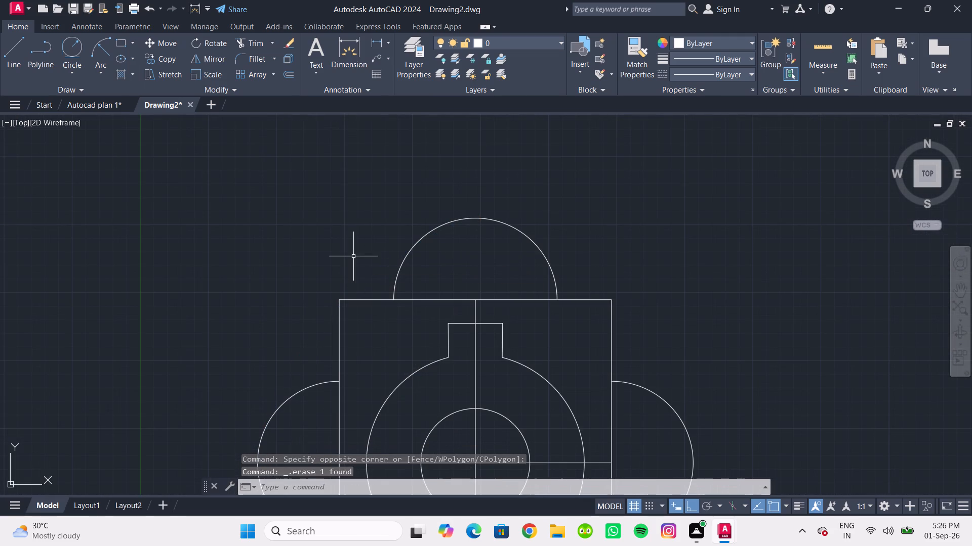
Draw a 60 mm radius circle tangent to the top semicircle near its crown and the left semicircle near its leftmost point.
middle_click_drag(342, 246, 332, 241)
left_click(72, 52)
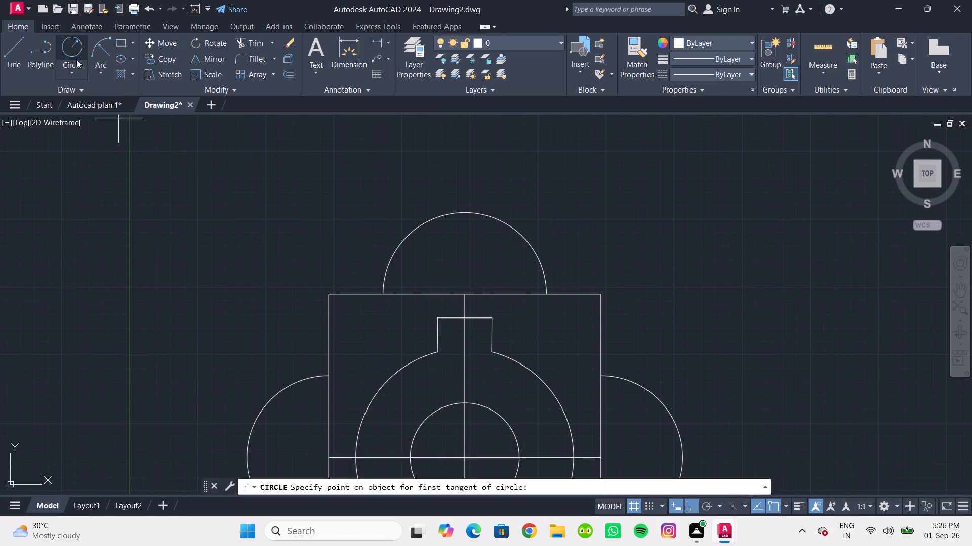
scroll(237, 182, "down", 2)
middle_click_drag(239, 193, 236, 164)
middle_click_drag(246, 188, 249, 209)
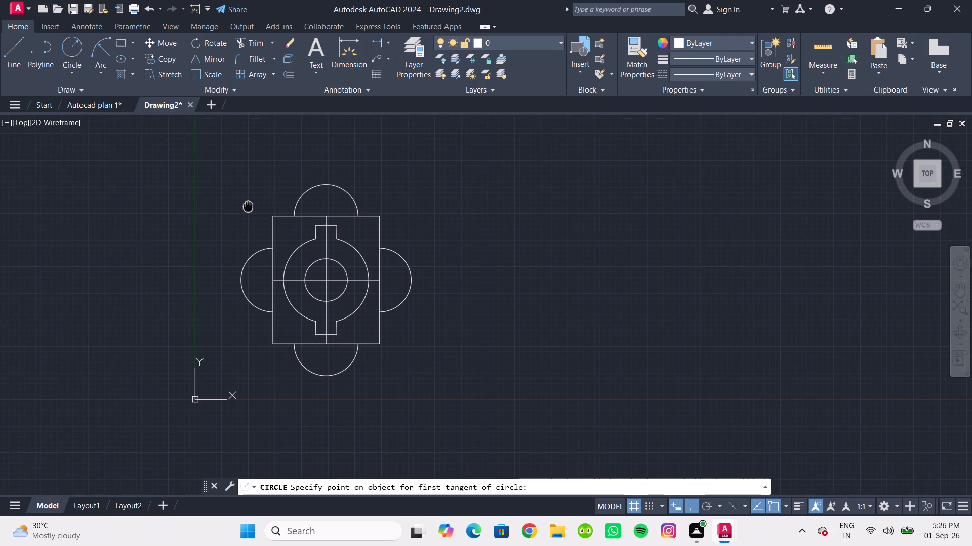
middle_click_drag(249, 209, 251, 214)
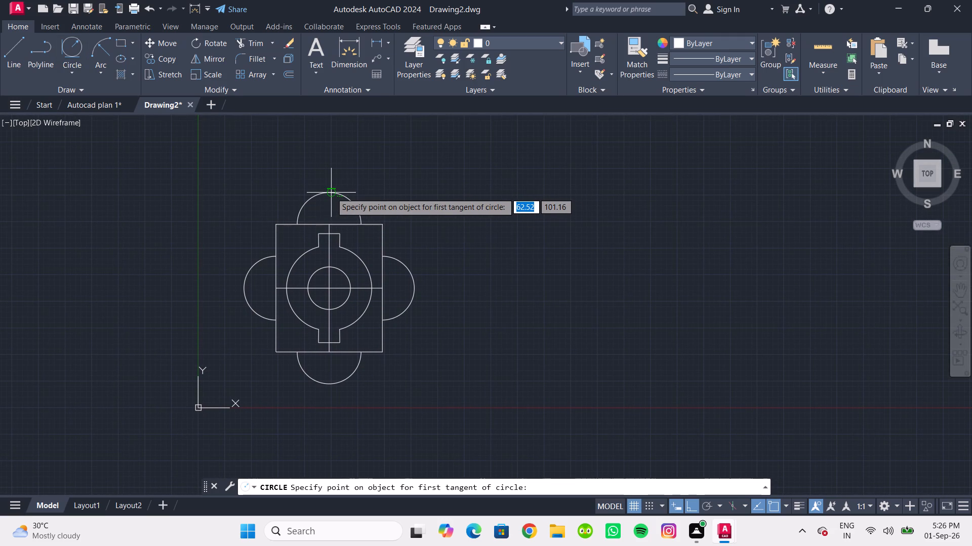
left_click(329, 193)
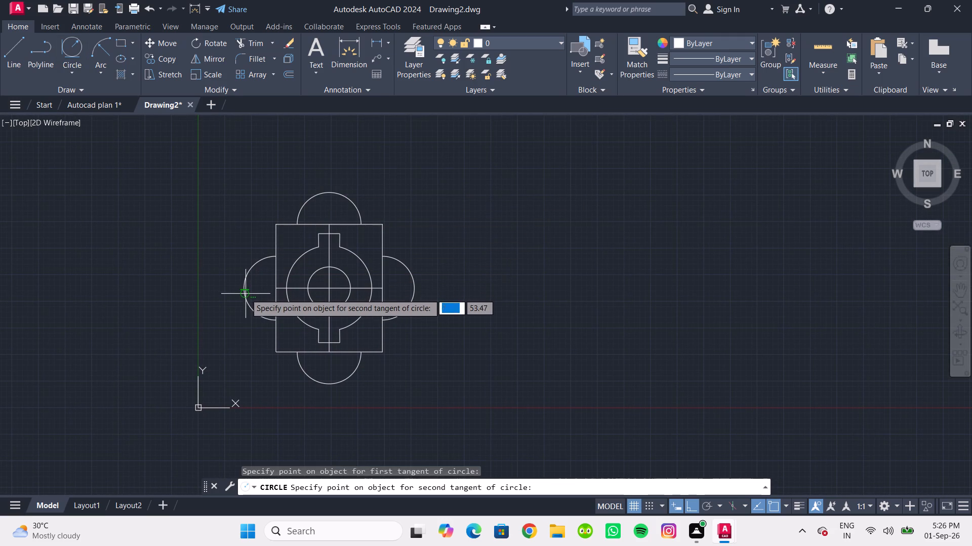
left_click(244, 295)
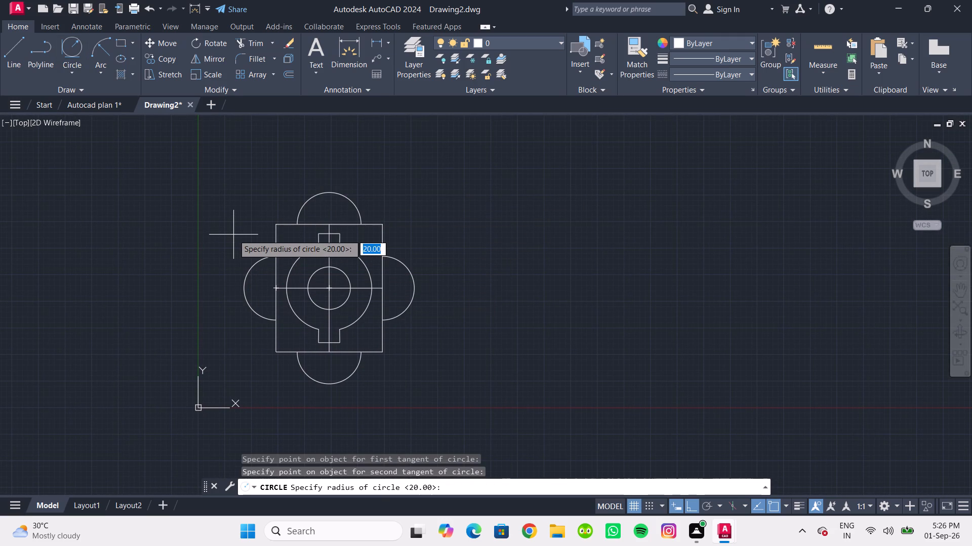
type("60")
key("Return")
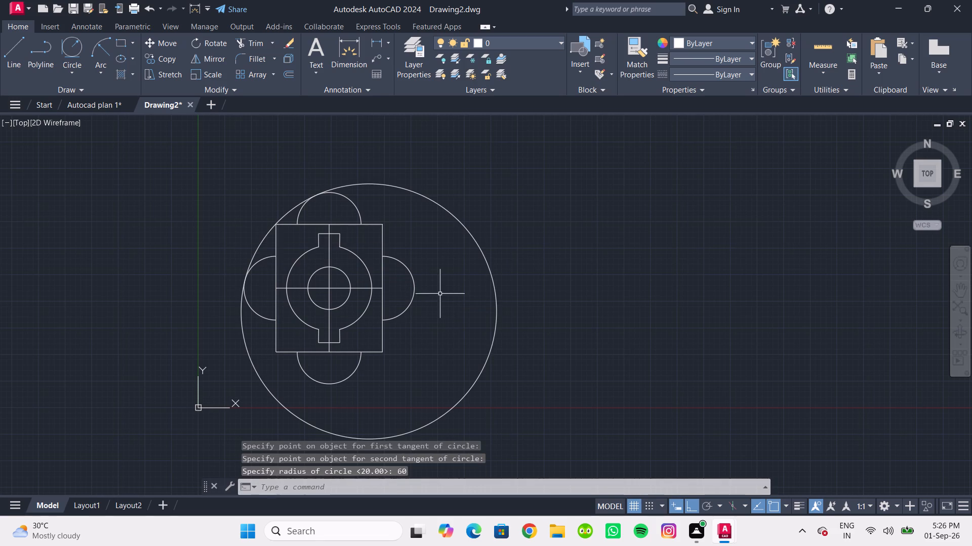
Trim the 60 mm radius circle down to the outer arc joining the top and left semicircles.
scroll(300, 234, "up", 1)
middle_click_drag(301, 234, 292, 219)
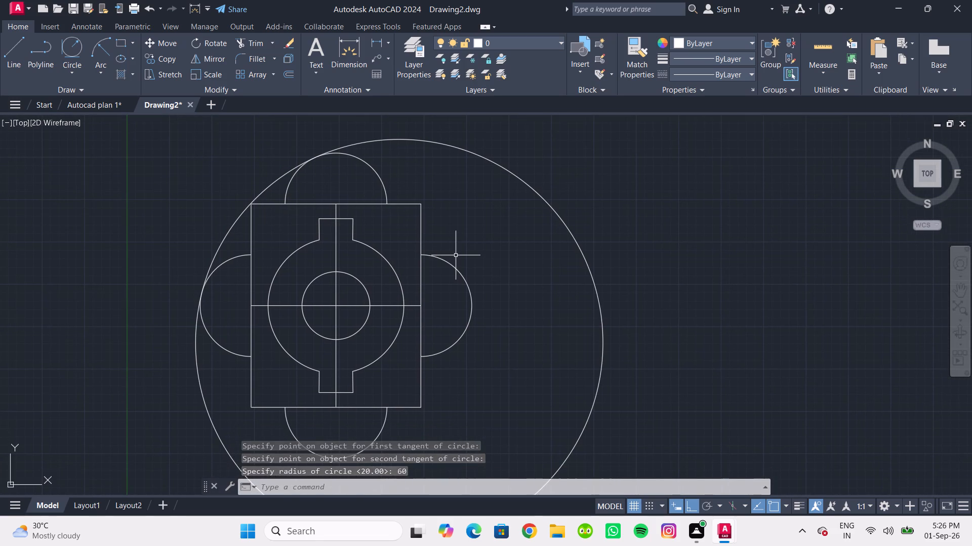
type("tr")
key("Return")
left_click_drag(629, 320, 576, 280)
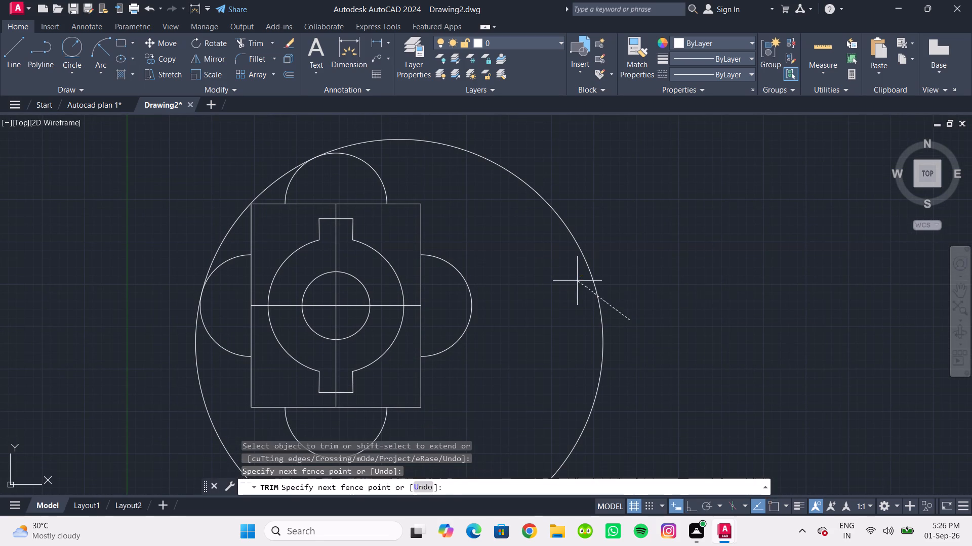
left_click_drag(576, 280, 575, 279)
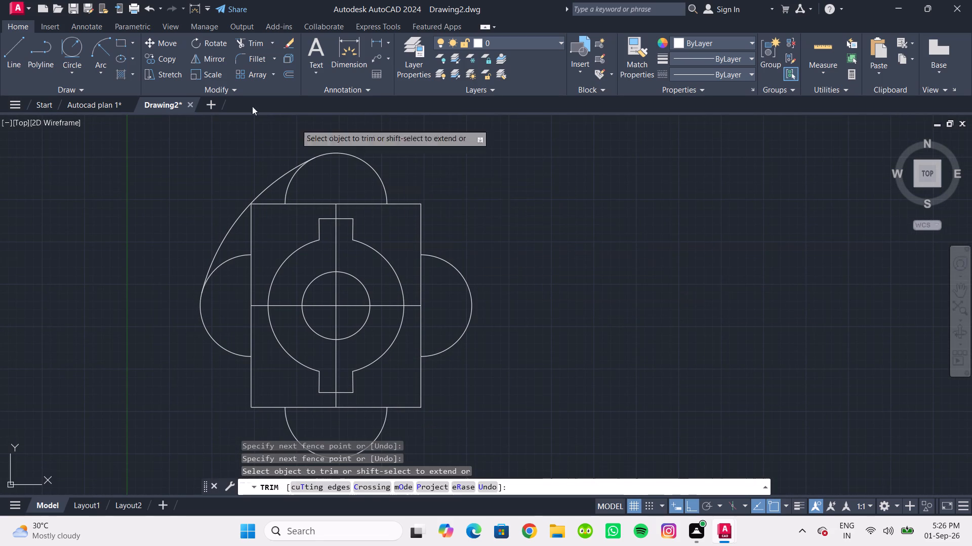
Draw a 60 mm radius circle tangent to the top semicircle near its crown and the right semicircle near its rightmost point.
left_click(81, 50)
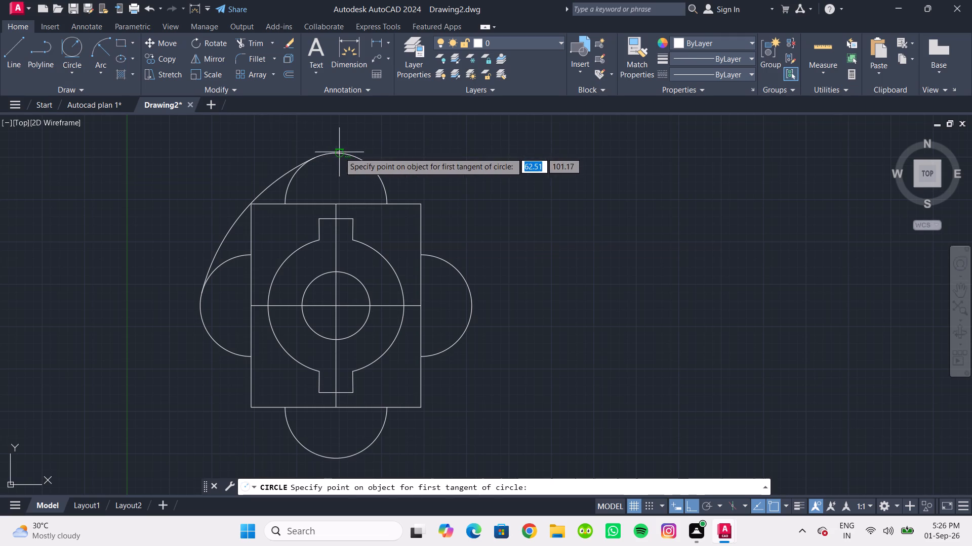
left_click_drag(339, 152, 345, 156)
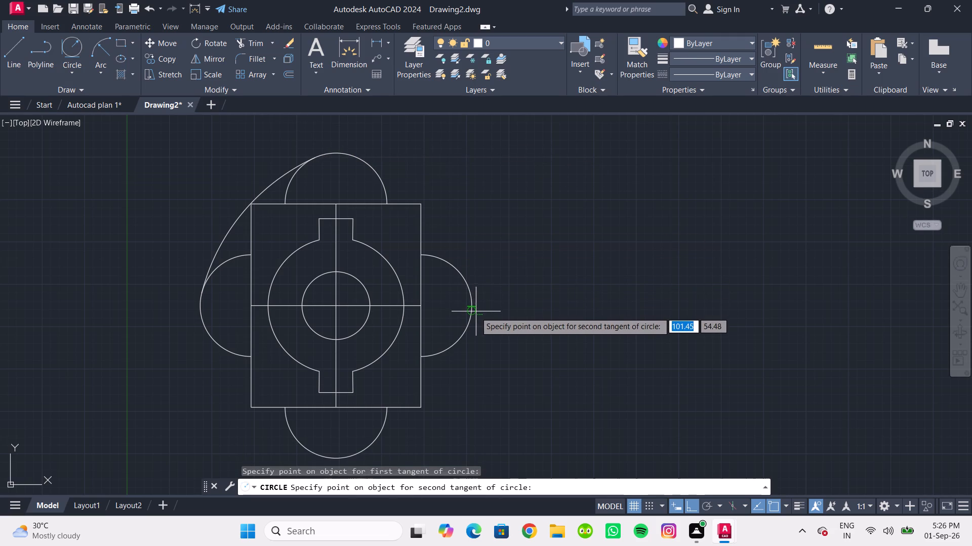
left_click(475, 312)
key("Return")
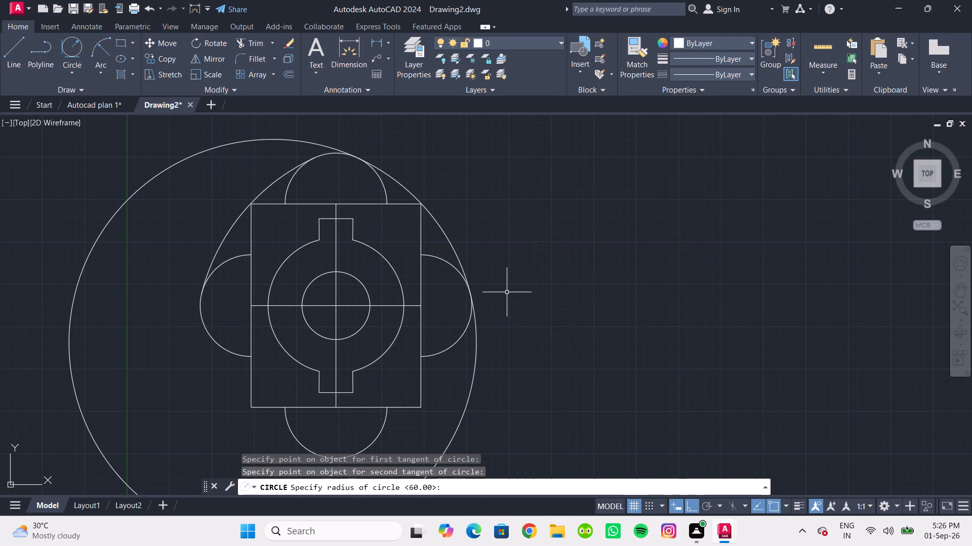
Trim the new circle down to the outer arc joining the top and right semicircles.
middle_click_drag(509, 299, 551, 248)
type("tr")
key("Return")
left_click_drag(545, 369, 505, 348)
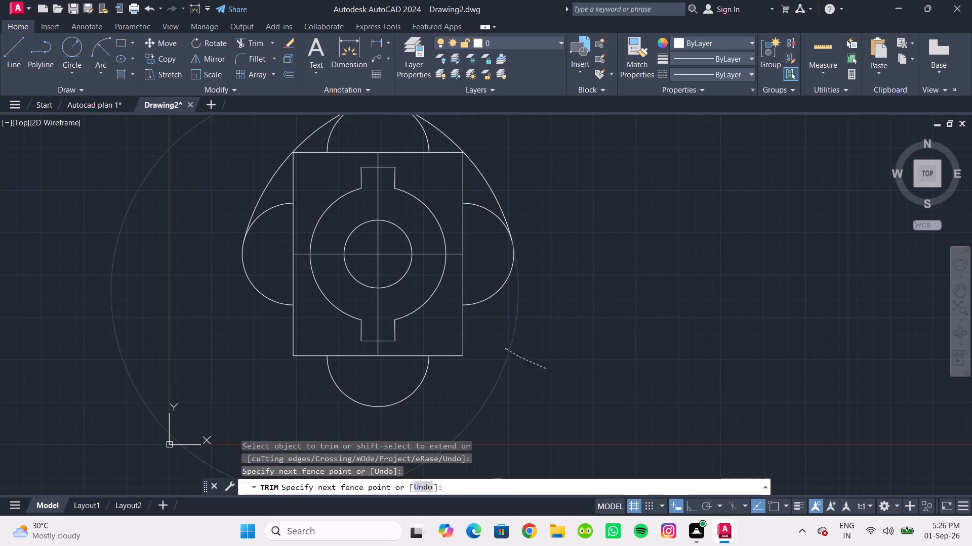
middle_click_drag(518, 348, 539, 341)
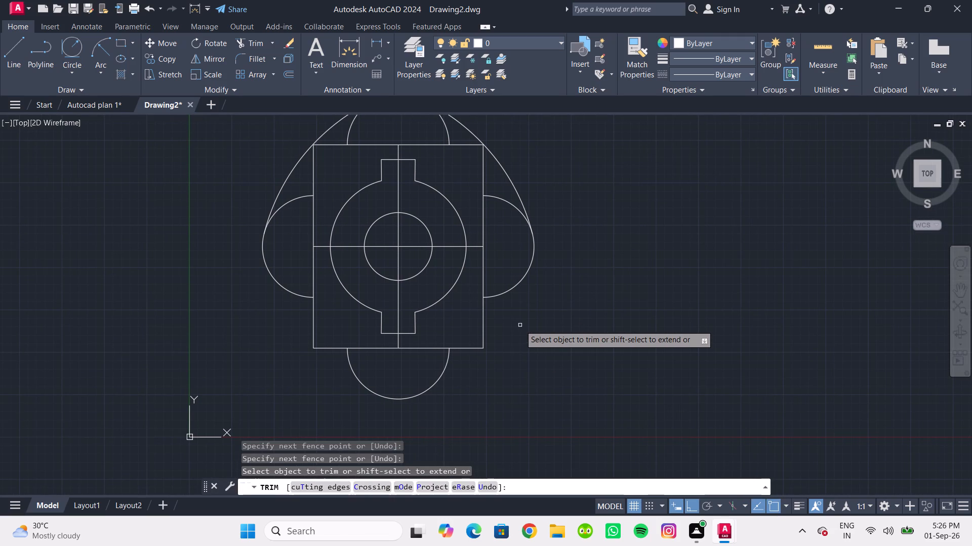
Draw a 60 mm radius circle tangent to the right semicircle's rightmost point and the bottom semicircle's lowest point.
left_click(77, 49)
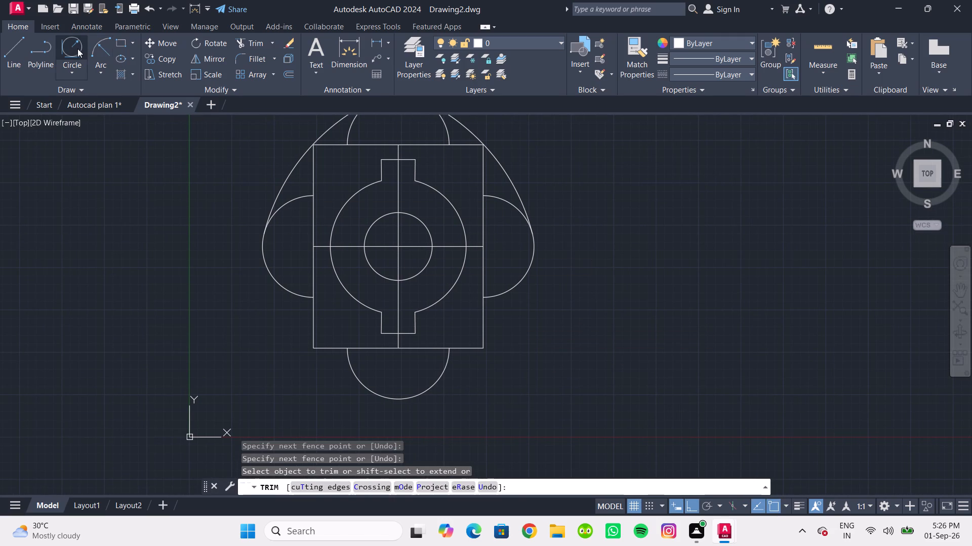
left_click(535, 247)
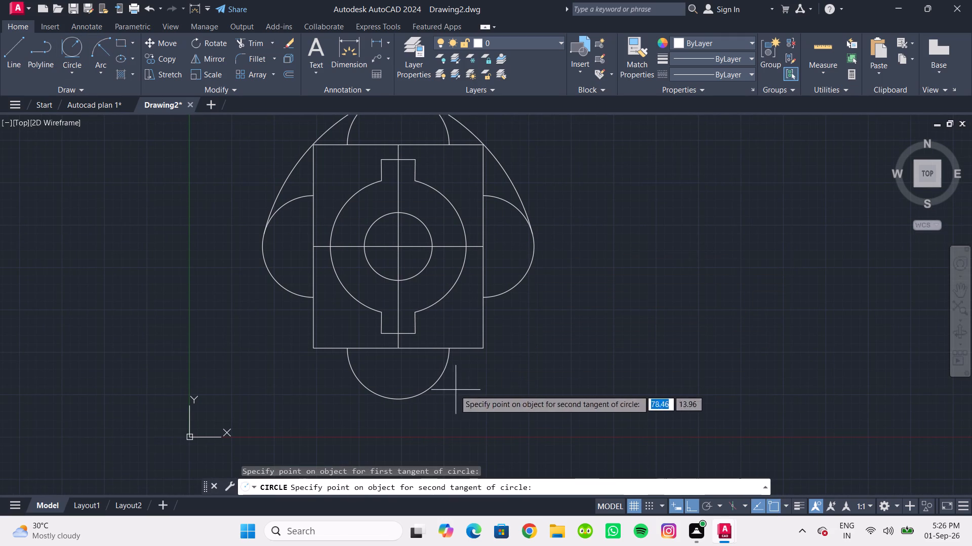
left_click(397, 399)
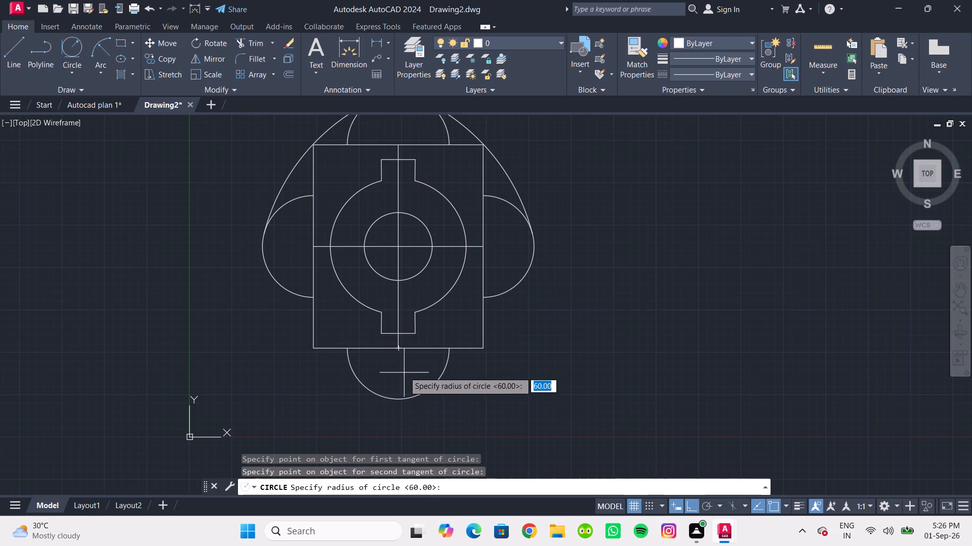
key("Return")
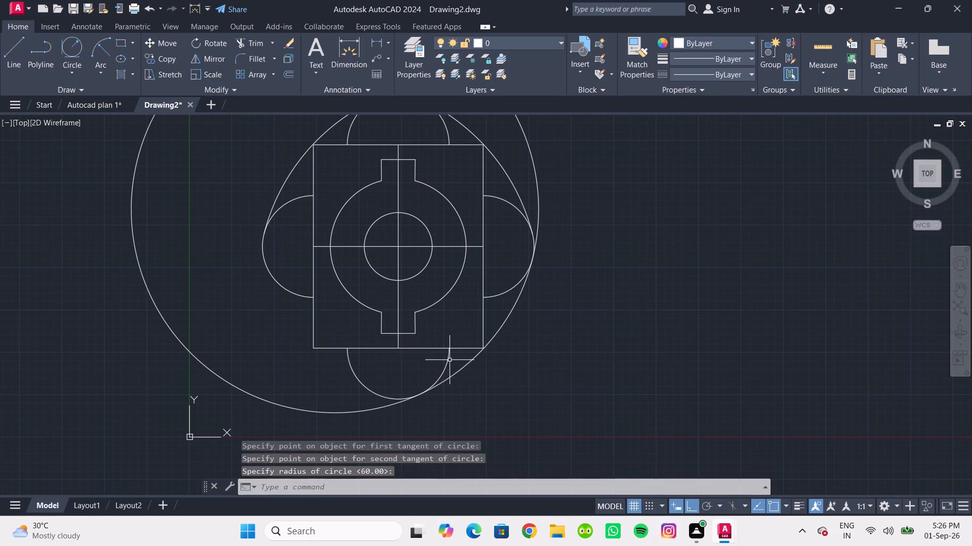
Trim the new circle down to the outer arc joining the right and bottom semicircles.
middle_click_drag(450, 360, 446, 440)
type("tr")
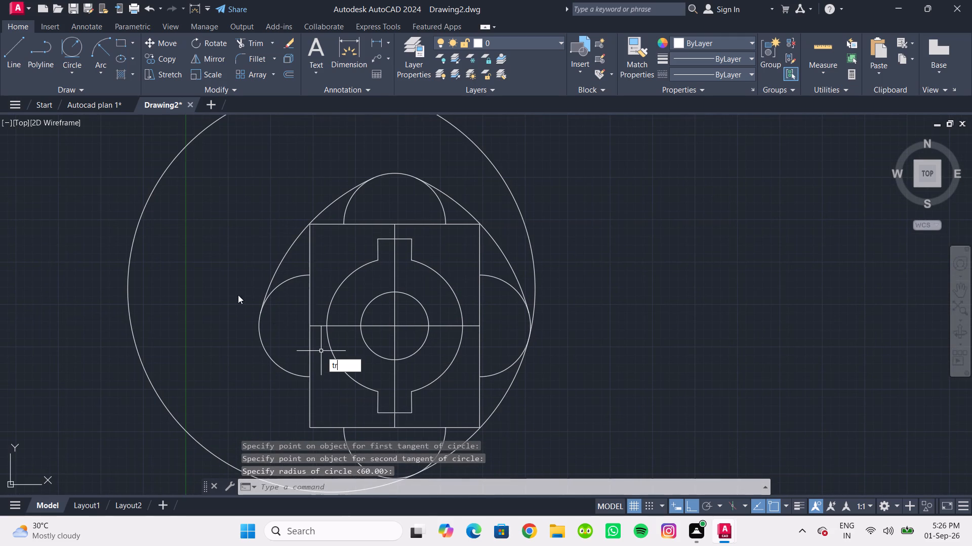
key("Return")
left_click_drag(113, 208, 83, 189)
left_click_drag(148, 238, 99, 206)
scroll(116, 226, "down", 1)
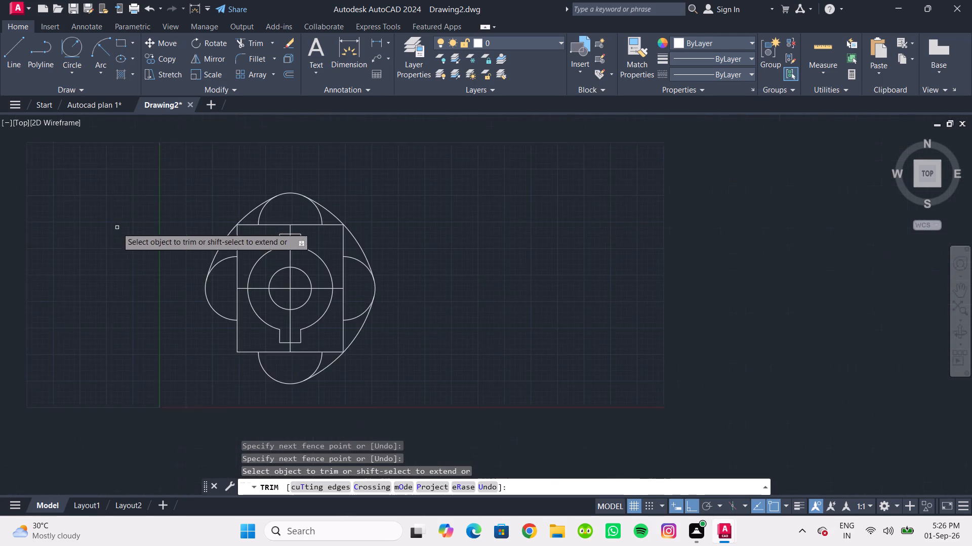
middle_click_drag(117, 227, 116, 179)
scroll(151, 271, "up", 1)
middle_click_drag(152, 275, 112, 278)
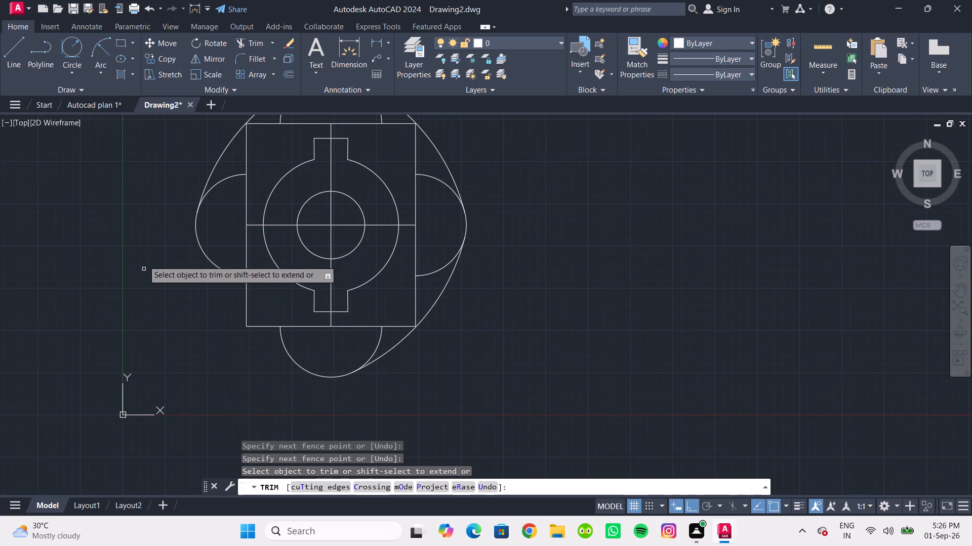
Draw a 60 mm radius circle tangent to the bottom semicircle's lowest point and the left semicircle's leftmost point.
left_click(74, 51)
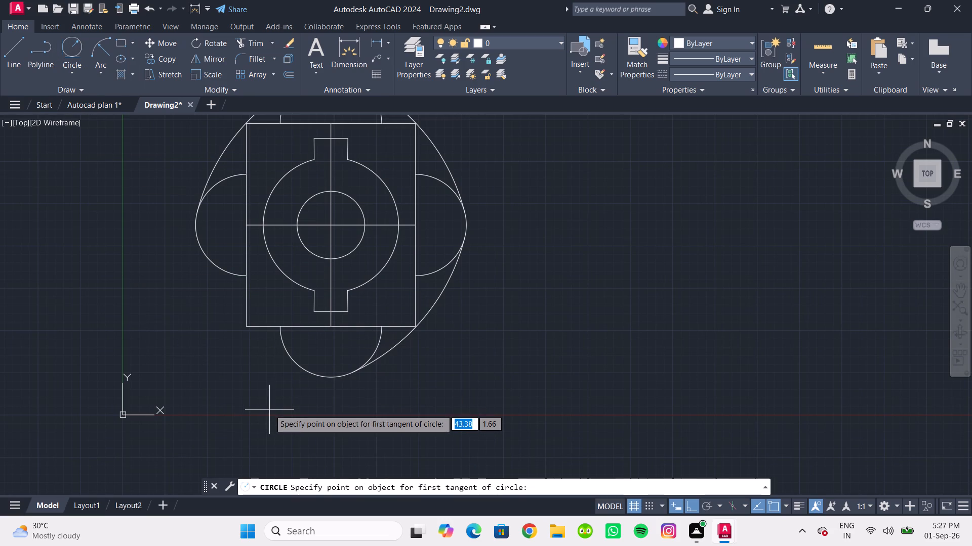
left_click(330, 378)
left_click(196, 224)
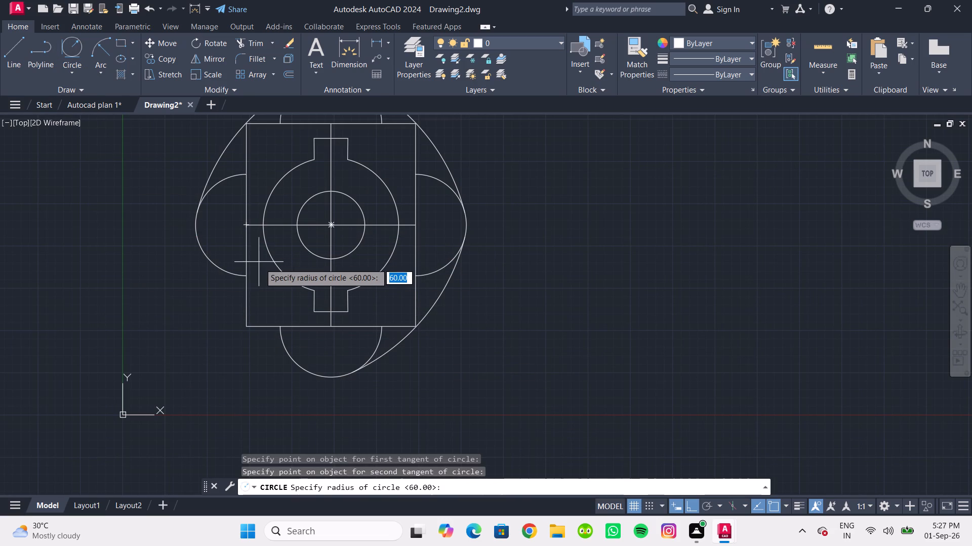
key("Return")
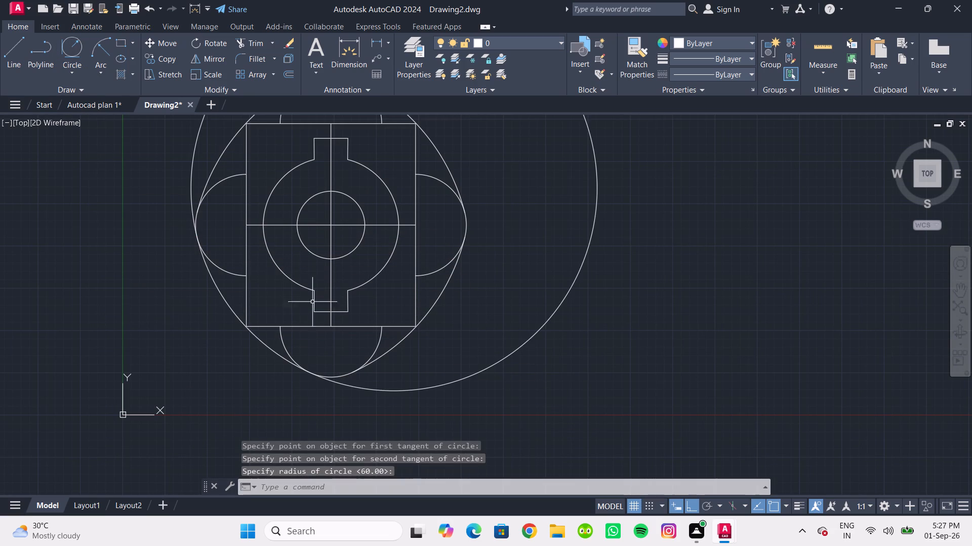
Trim the last 60 mm radius circle down to the outer arc joining the bottom and left semicircles.
middle_click_drag(348, 294, 279, 396)
key("t")
key("r")
key("Return")
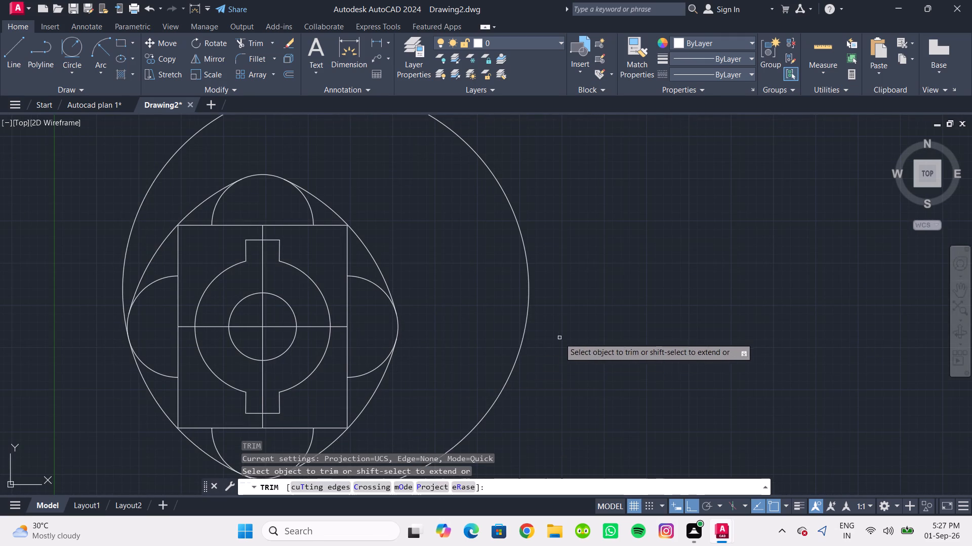
left_click_drag(563, 337, 481, 276)
scroll(483, 271, "down", 2)
middle_click_drag(483, 271, 578, 278)
scroll(556, 316, "up", 1)
middle_click_drag(568, 330, 577, 331)
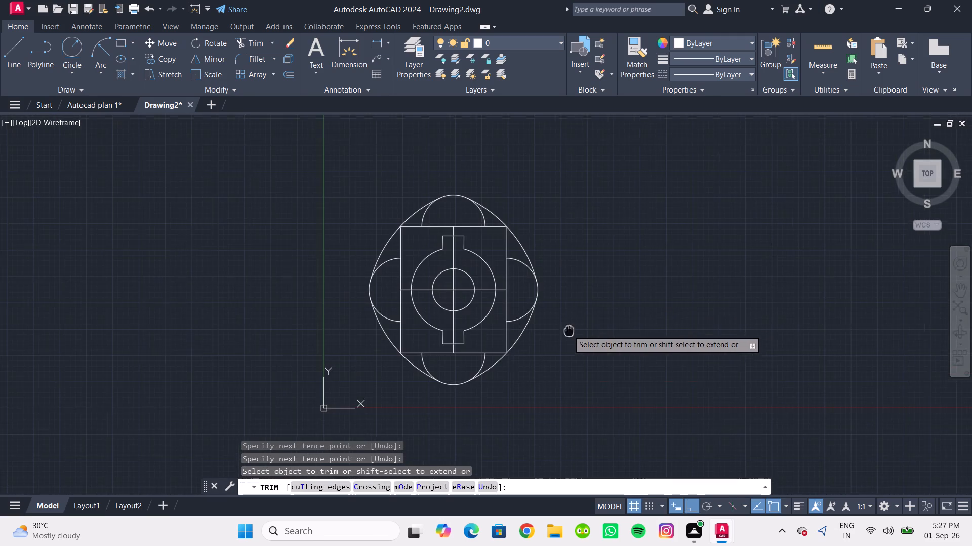
middle_click_drag(577, 331, 632, 323)
scroll(559, 344, "up", 3)
middle_click_drag(505, 328, 551, 346)
key("Escape")
key("Escape")
key("Escape")
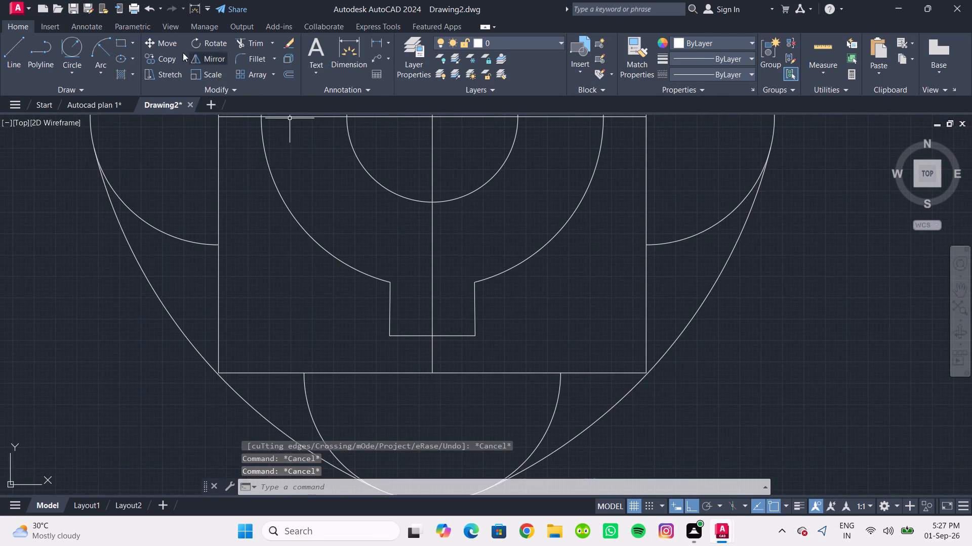
Check the length of the lower notch's right side with a linear dimension, without placing it.
left_click(379, 46)
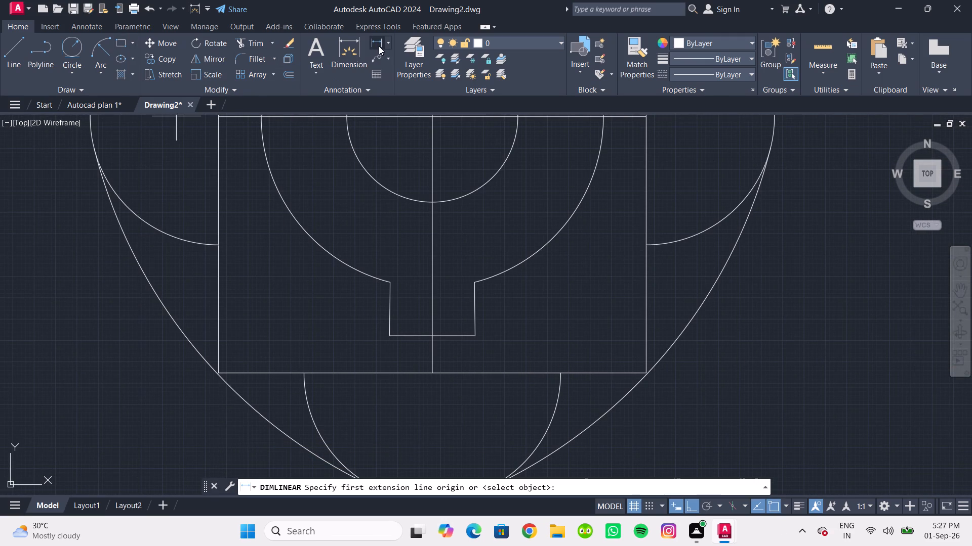
scroll(512, 282, "up", 1)
middle_click_drag(497, 230, 483, 131)
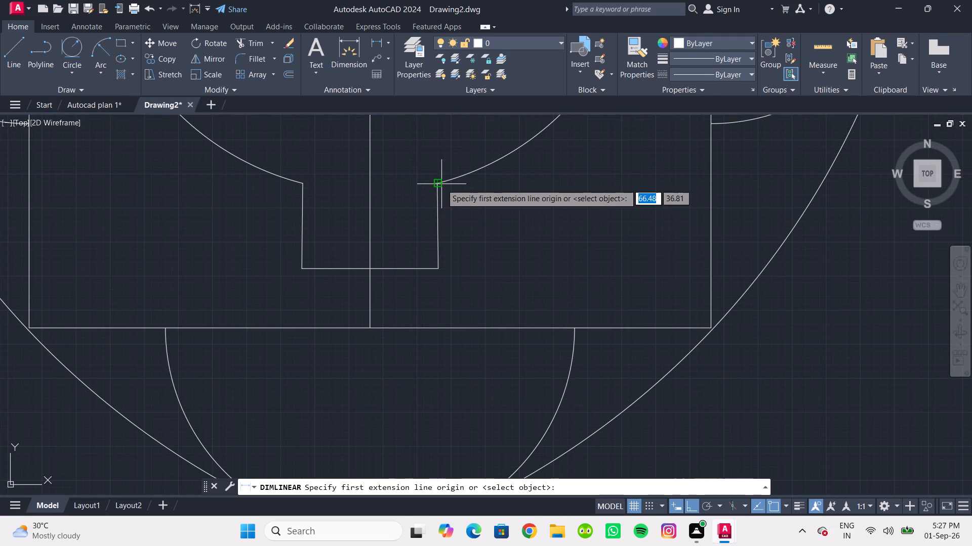
left_click(440, 183)
left_click(440, 270)
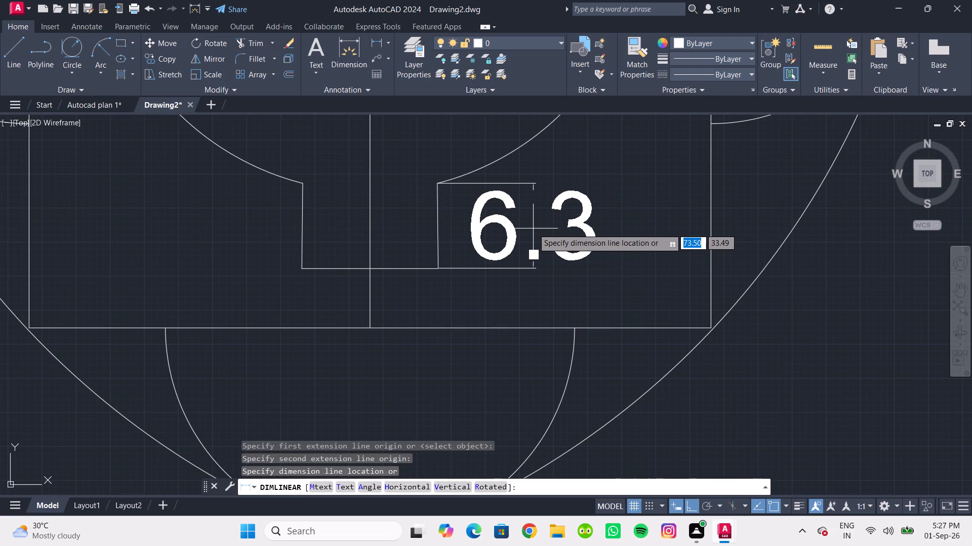
key("Escape")
key("Escape")
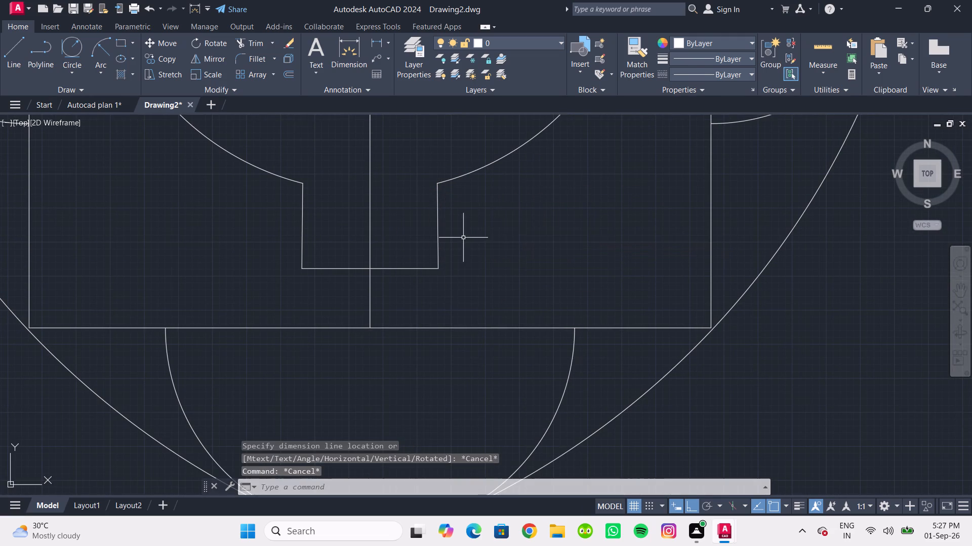
scroll(463, 238, "down", 2)
middle_click(463, 238)
scroll(463, 238, "up", 1)
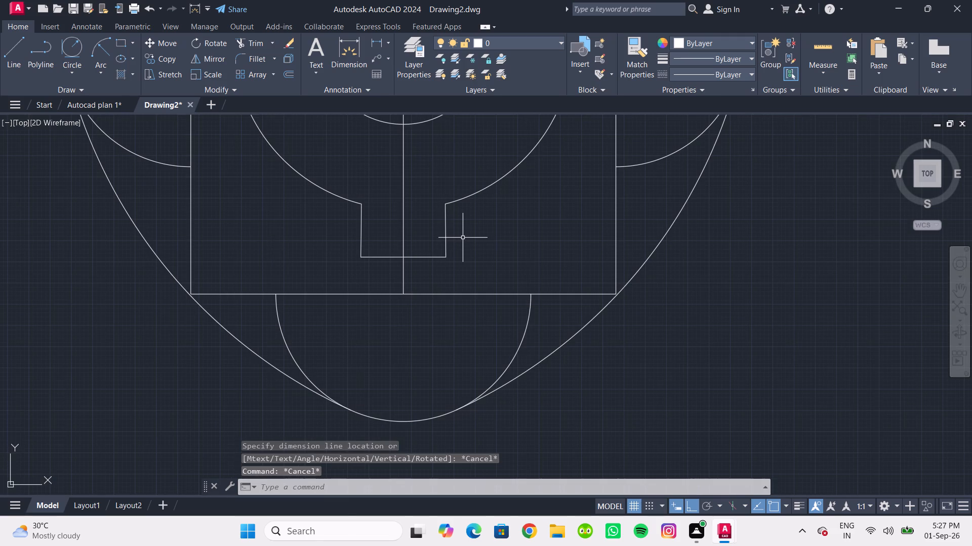
Shorten the lower notch's right side by 0.66 at its bottom end.
scroll(463, 238, "up", 1)
middle_click_drag(463, 238, 452, 256)
left_click_drag(444, 275, 440, 268)
left_click(419, 241)
scroll(455, 303, "up", 2)
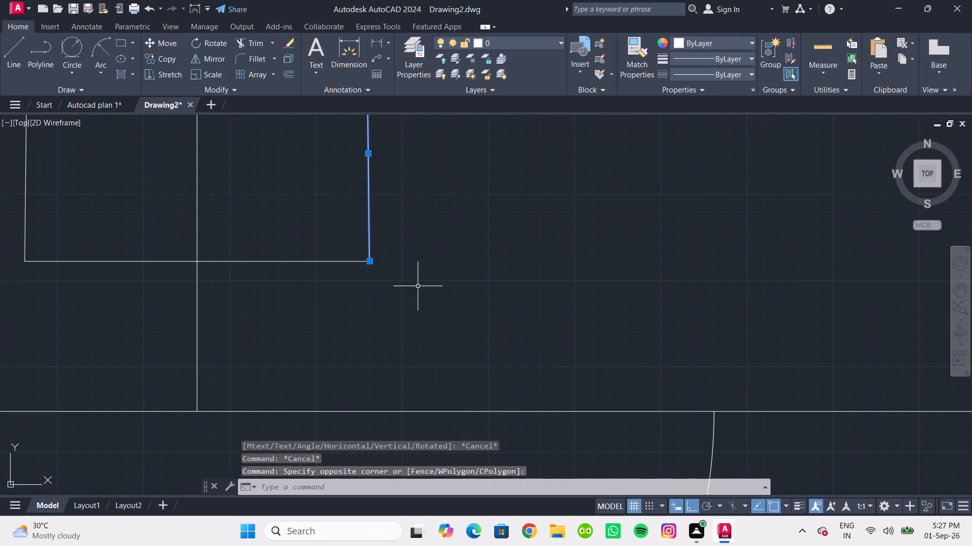
left_click(371, 262)
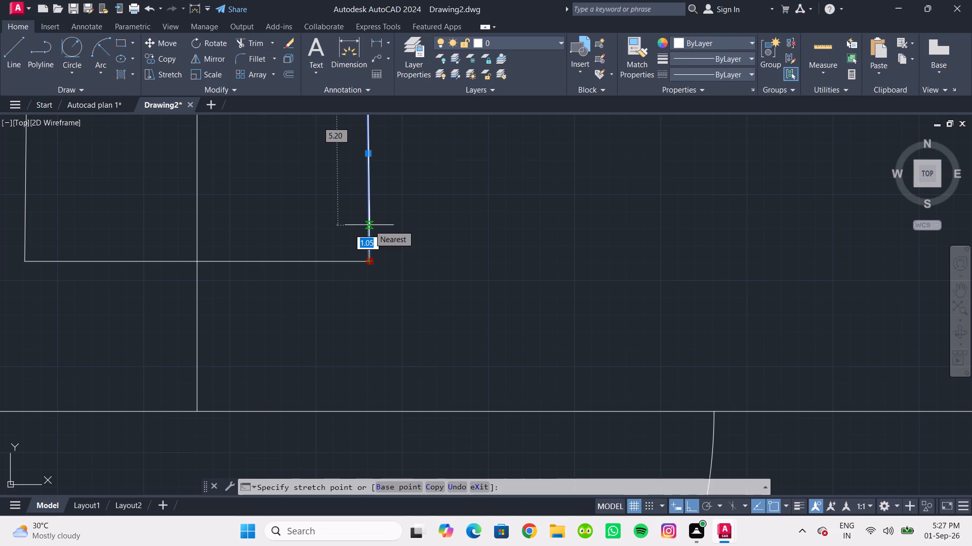
key("0")
key("Return")
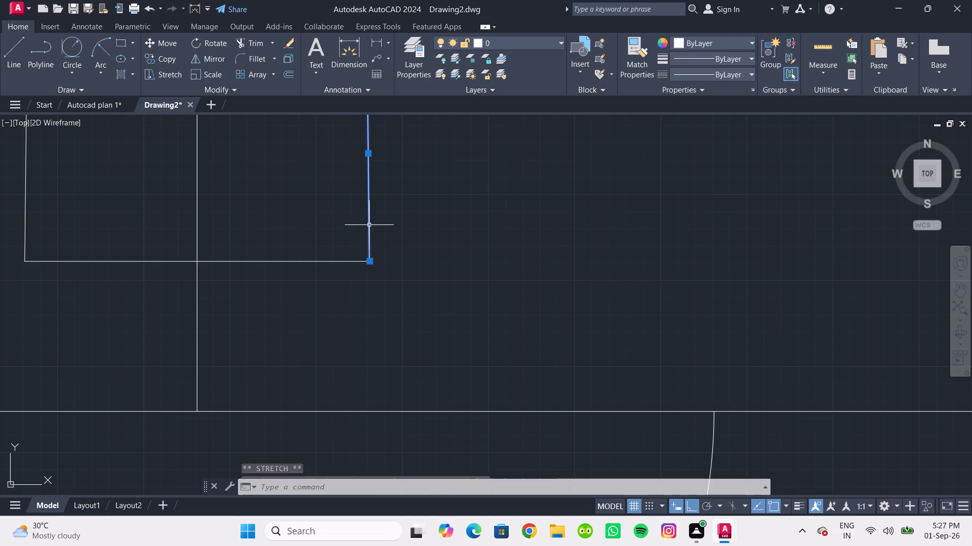
left_click(368, 260)
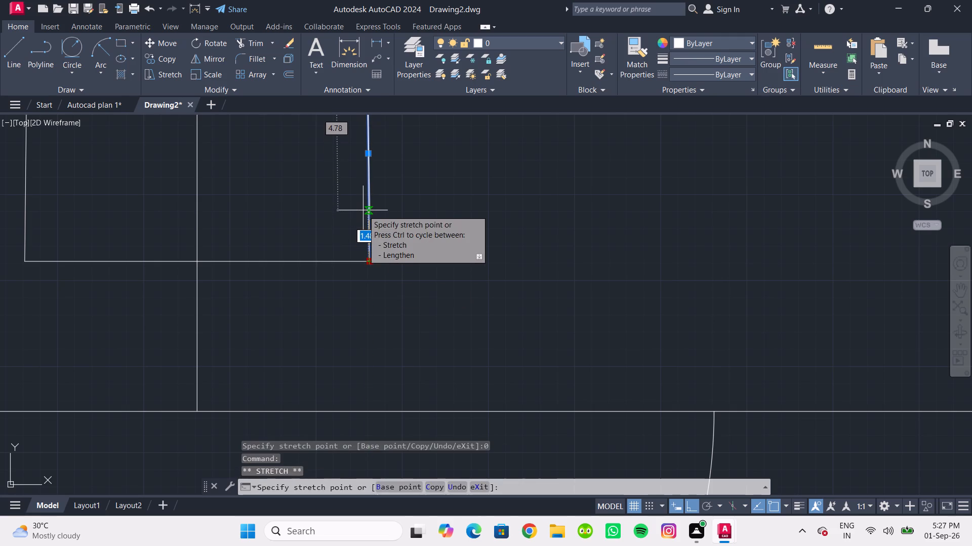
type("0.66")
key("Return")
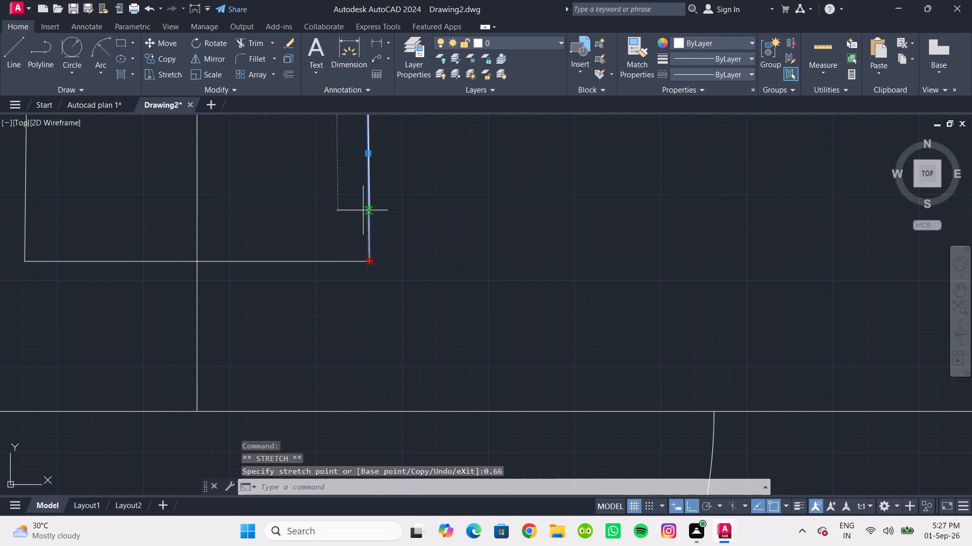
Shorten the lower notch's left side by 0.66 at its bottom end.
scroll(430, 261, "down", 1)
middle_click_drag(430, 261, 472, 312)
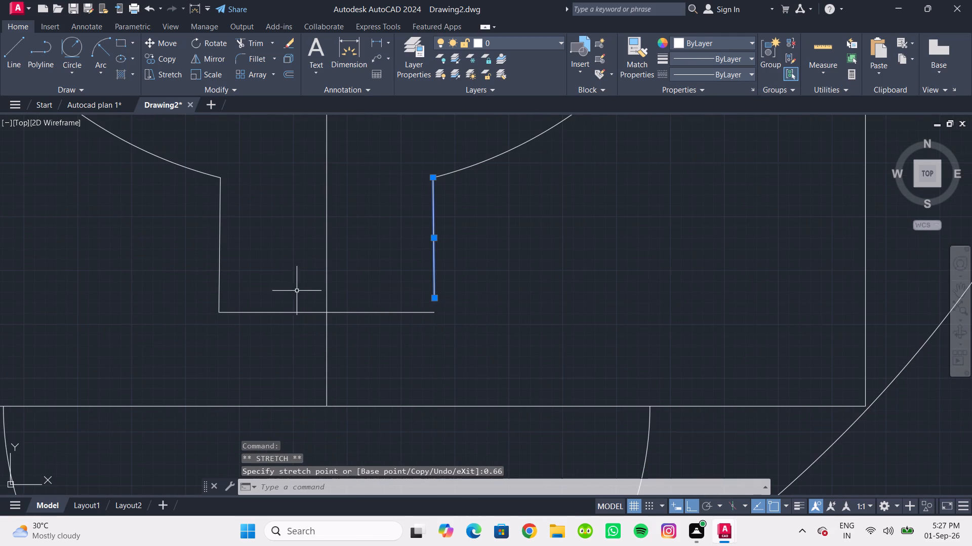
left_click(220, 250)
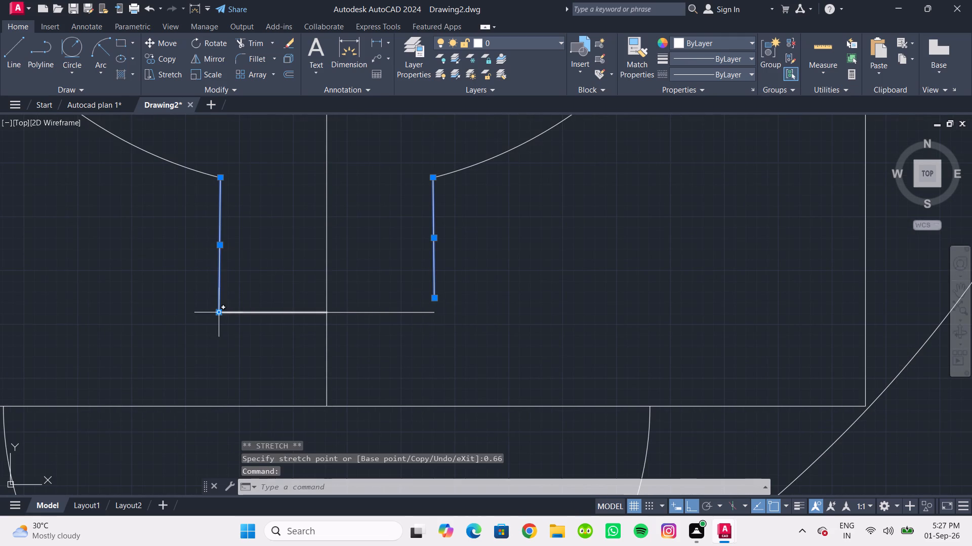
left_click(221, 312)
type("0.66")
key("Return")
Move both halves of the lower notch's bottom edge up to the bottom end of the shortened left side.
left_click_drag(264, 339, 252, 308)
left_click(244, 271)
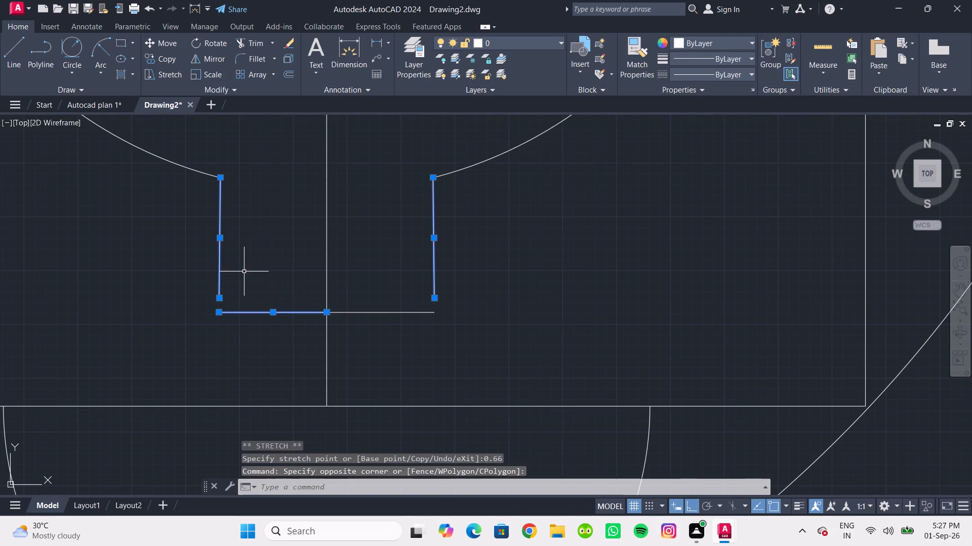
key("Escape")
key("Escape")
left_click_drag(392, 340, 382, 332)
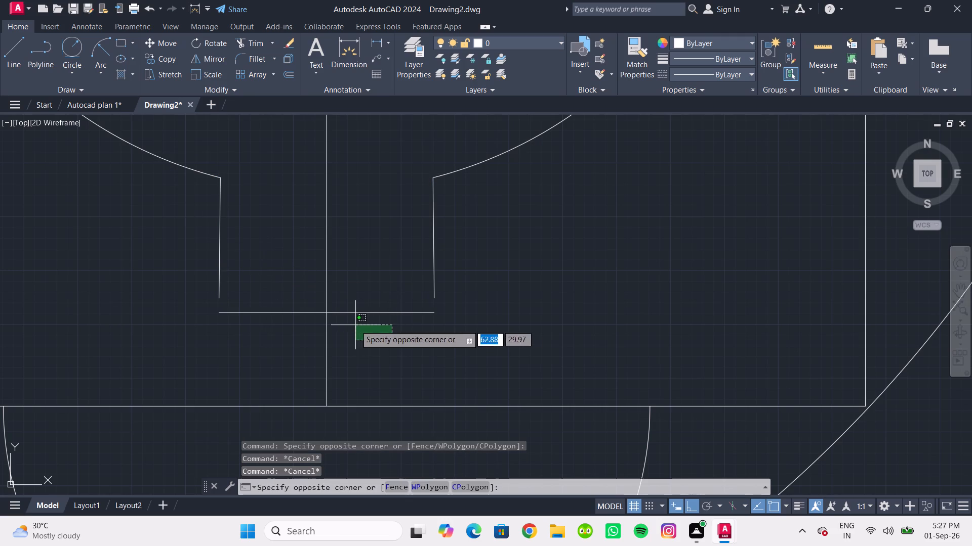
key("Escape")
left_click(212, 301)
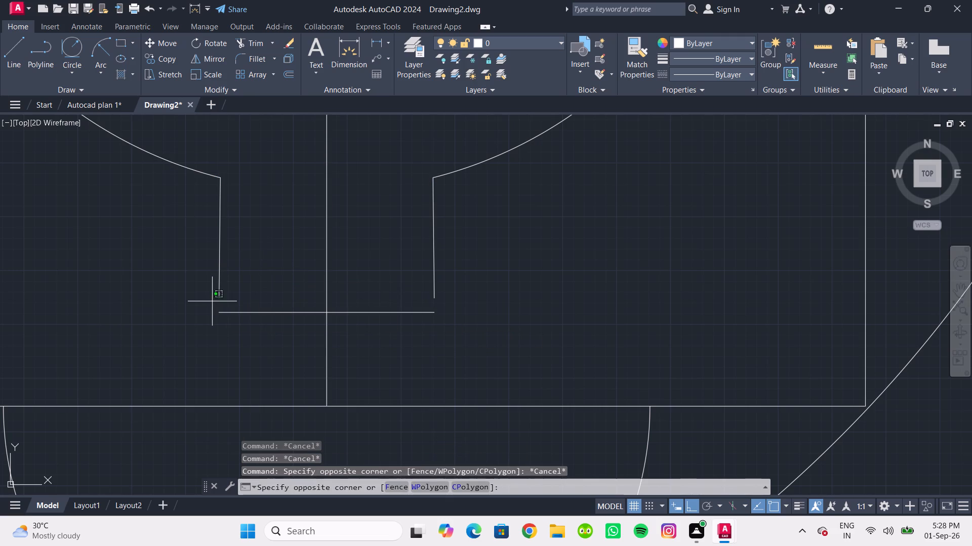
left_click(450, 338)
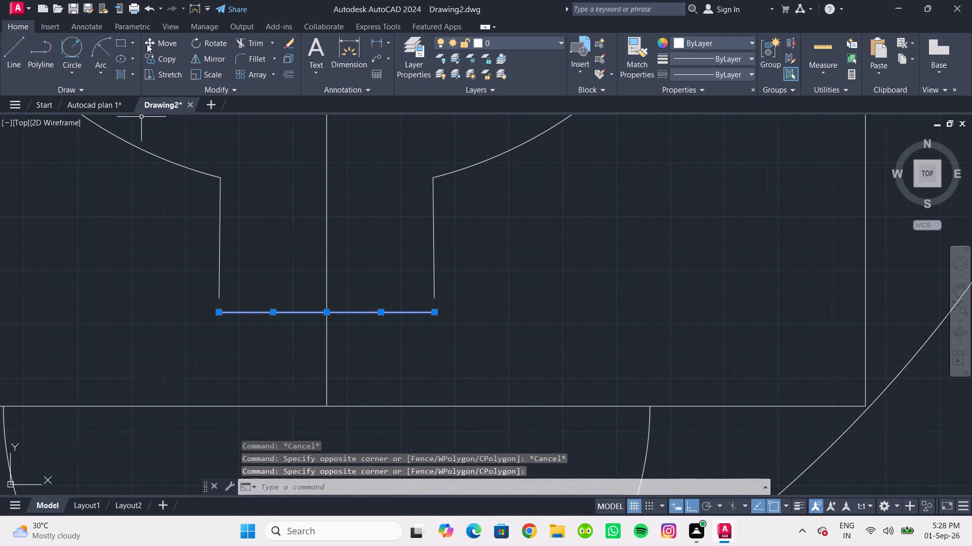
left_click(147, 43)
scroll(215, 341, "up", 1)
left_click(221, 295)
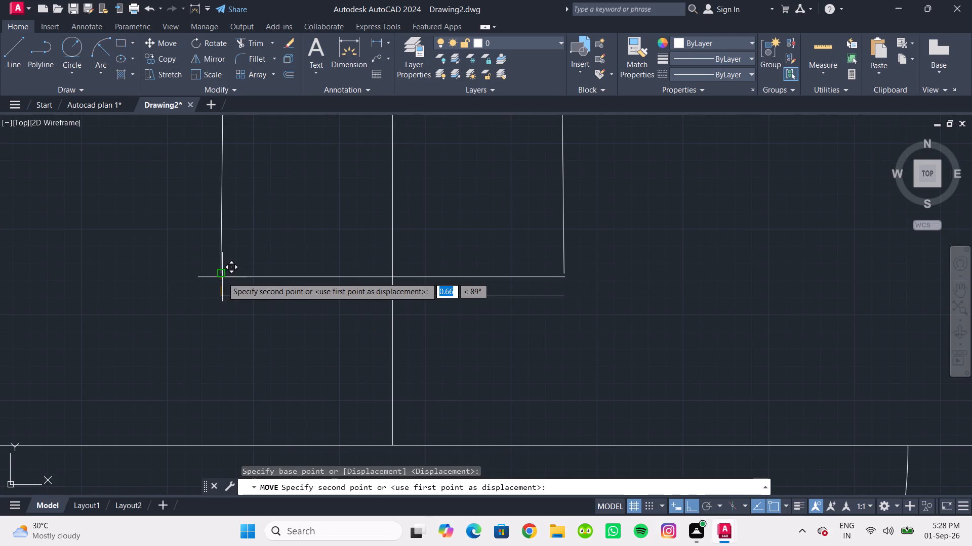
left_click(222, 277)
Erase the upper notch's two sides and both halves of its top edge.
scroll(249, 257, "down", 2)
middle_click_drag(249, 259, 251, 335)
scroll(277, 310, "down", 3)
middle_click_drag(286, 296, 289, 374)
scroll(304, 269, "up", 3)
middle_click_drag(335, 203, 372, 327)
left_click(364, 305)
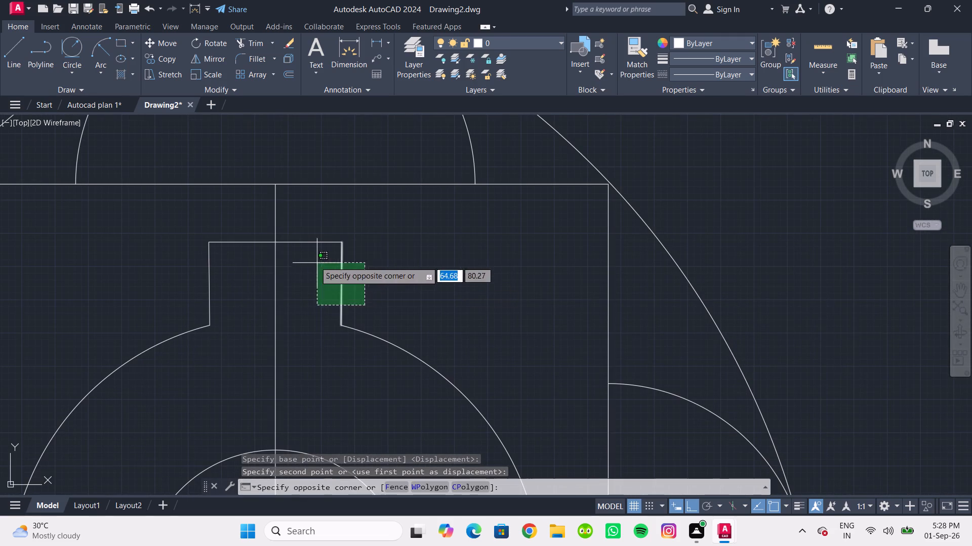
left_click(395, 267)
left_click(174, 229)
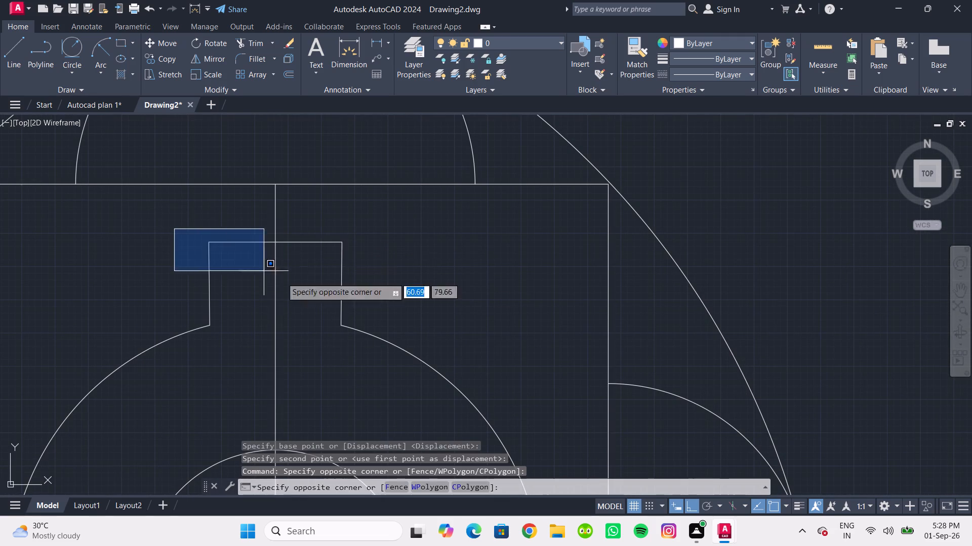
left_click(389, 339)
key("Delete")
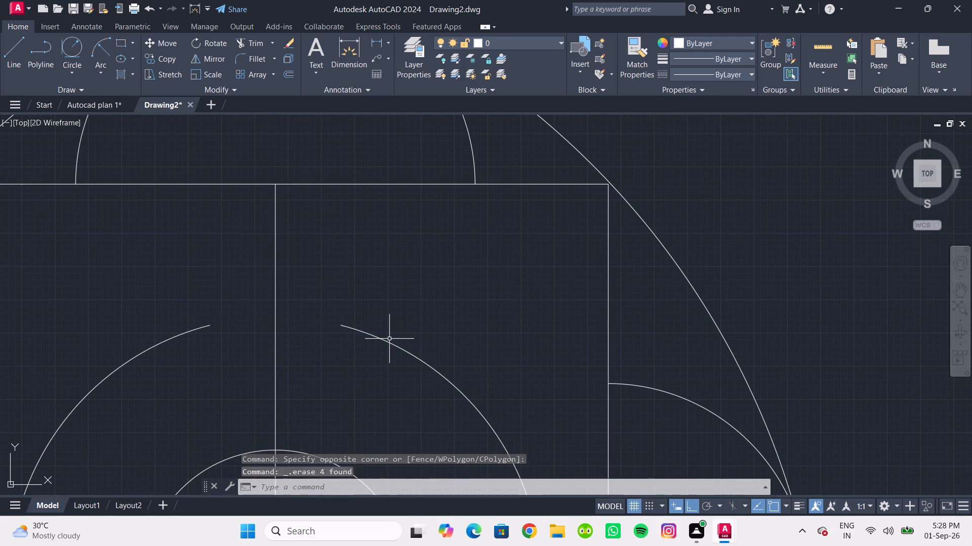
Mirror the lower notch's four lines about the horizontal centre line, keeping the source objects.
scroll(390, 339, "down", 3)
middle_click_drag(390, 341, 387, 249)
scroll(371, 394, "up", 3)
middle_click_drag(372, 395, 382, 368)
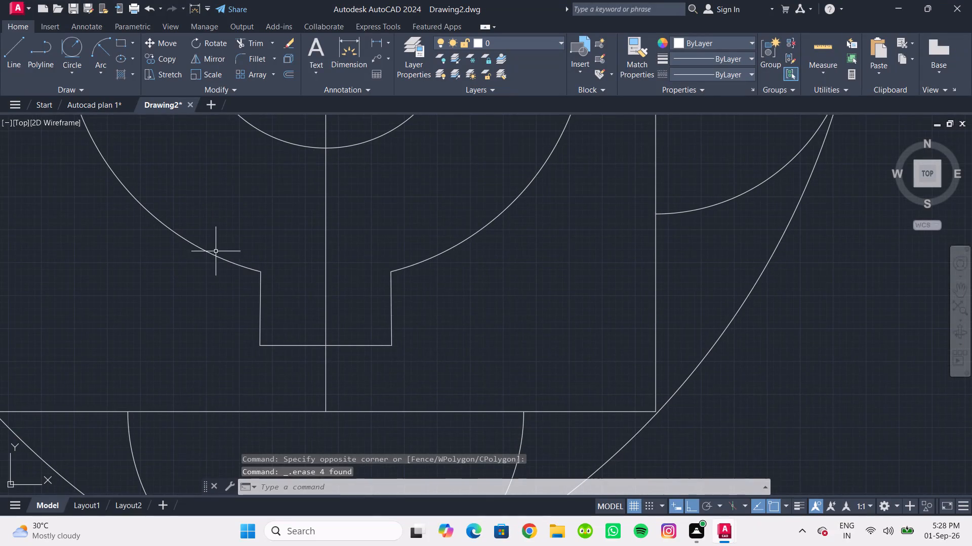
left_click(207, 246)
left_click(442, 381)
scroll(330, 225, "down", 2)
middle_click_drag(330, 226, 326, 309)
left_click(213, 55)
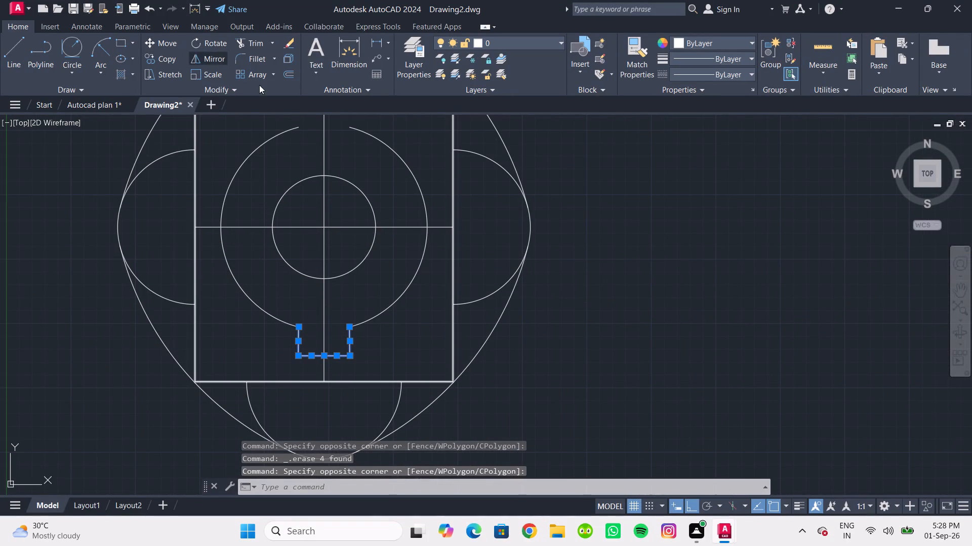
left_click(455, 226)
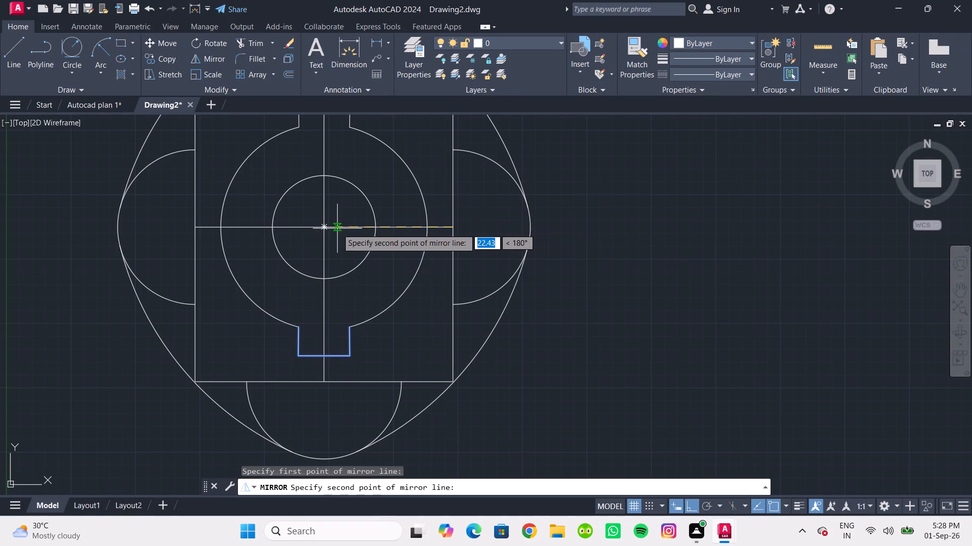
left_click(325, 227)
scroll(370, 242, "down", 1)
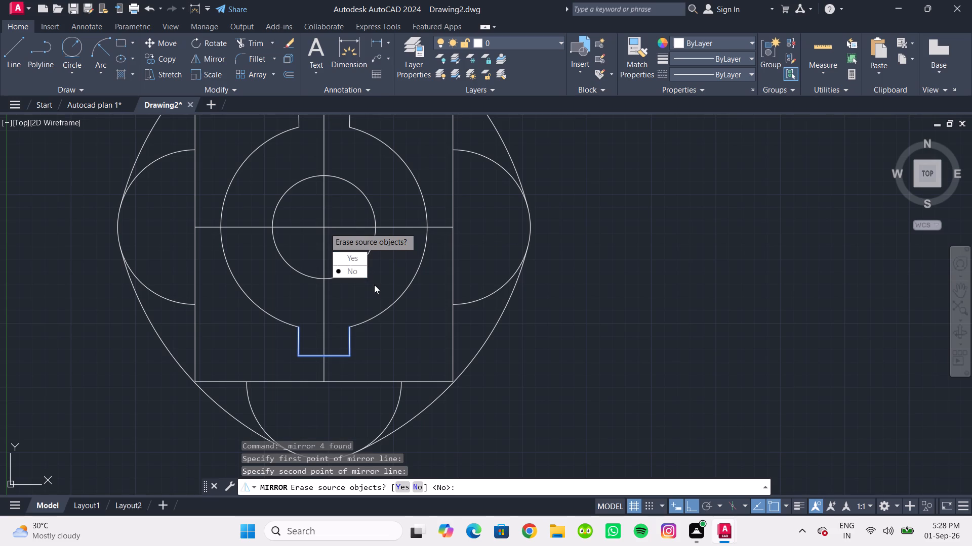
key("Return")
Examine the whole practice figure, including both notches, the circles and the outer arcs.
scroll(416, 250, "down", 2)
middle_click_drag(416, 250, 416, 278)
scroll(415, 305, "up", 1)
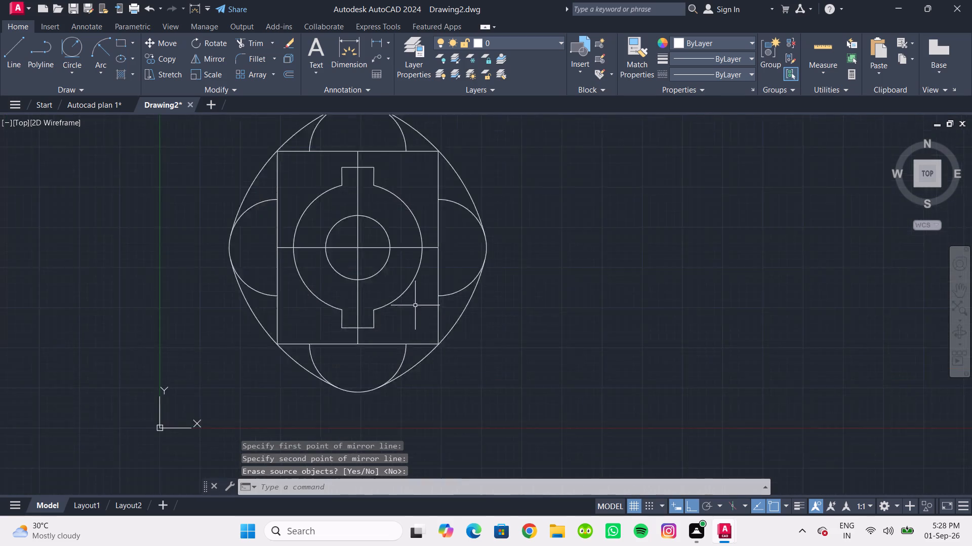
scroll(415, 305, "up", 1)
middle_click_drag(379, 251, 414, 283)
scroll(415, 293, "down", 1)
middle_click_drag(415, 290, 399, 292)
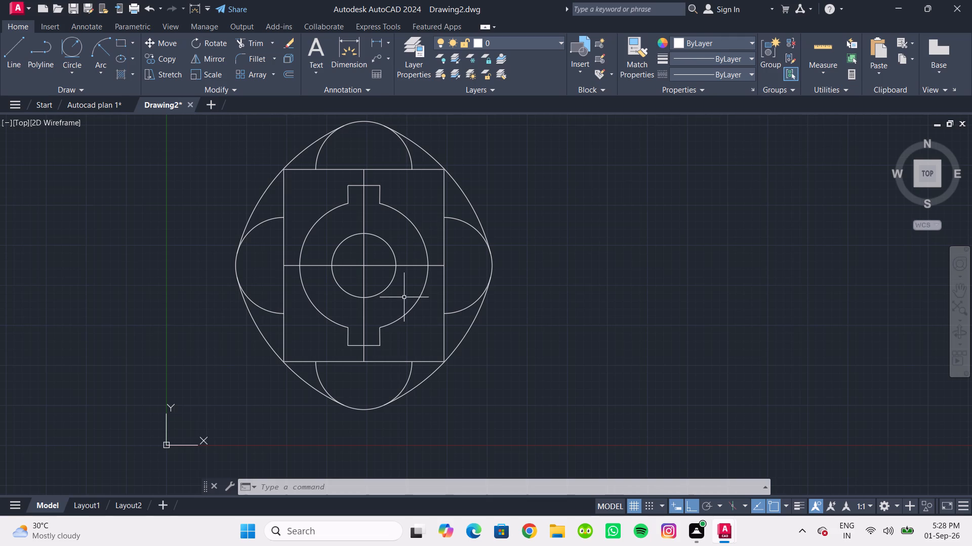
scroll(403, 296, "down", 1)
middle_click_drag(403, 296, 412, 308)
scroll(404, 297, "up", 3)
scroll(422, 329, "down", 1)
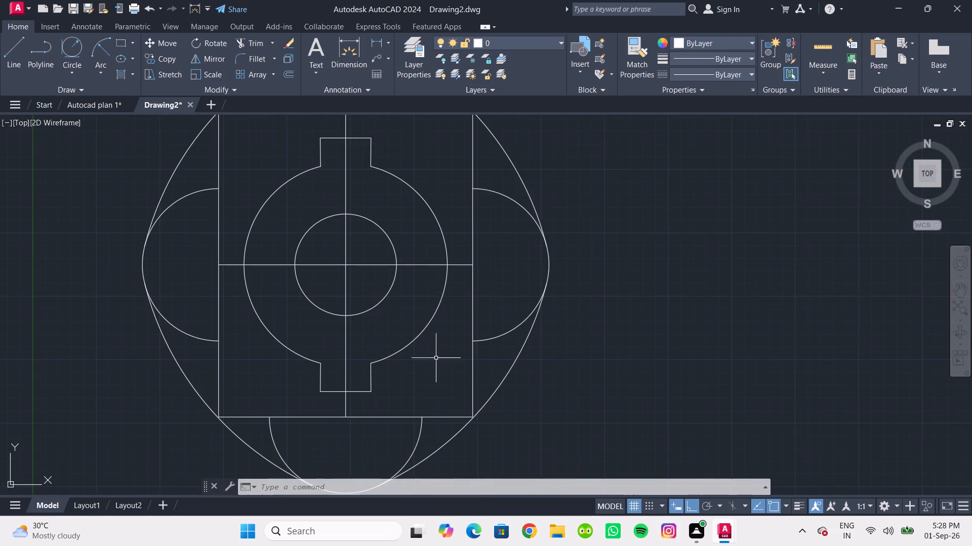
Erase the entire practice figure from the drawing.
scroll(460, 388, "down", 2)
left_click_drag(512, 449, 495, 435)
left_click(335, 208)
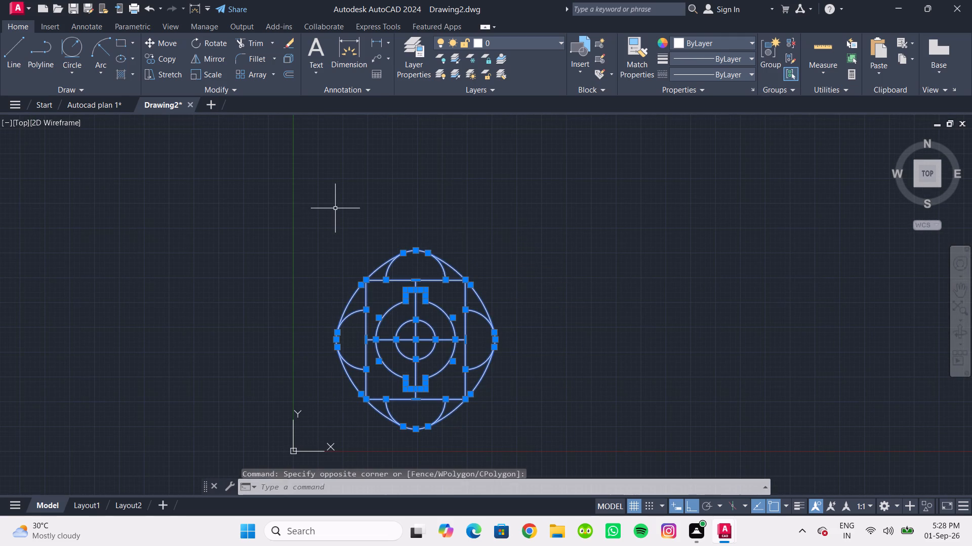
key("Delete")
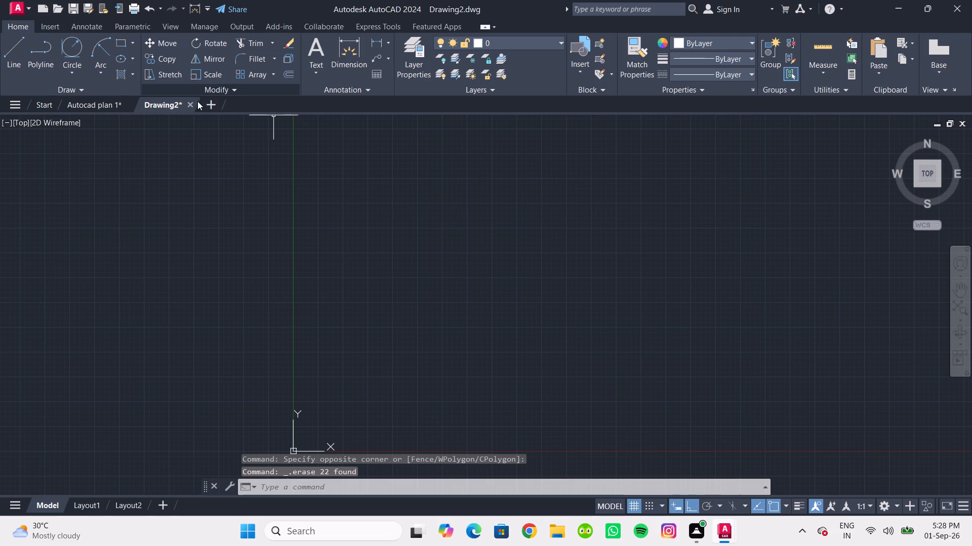
Close Drawing2 without saving its changes.
left_click(188, 103)
left_click(495, 291)
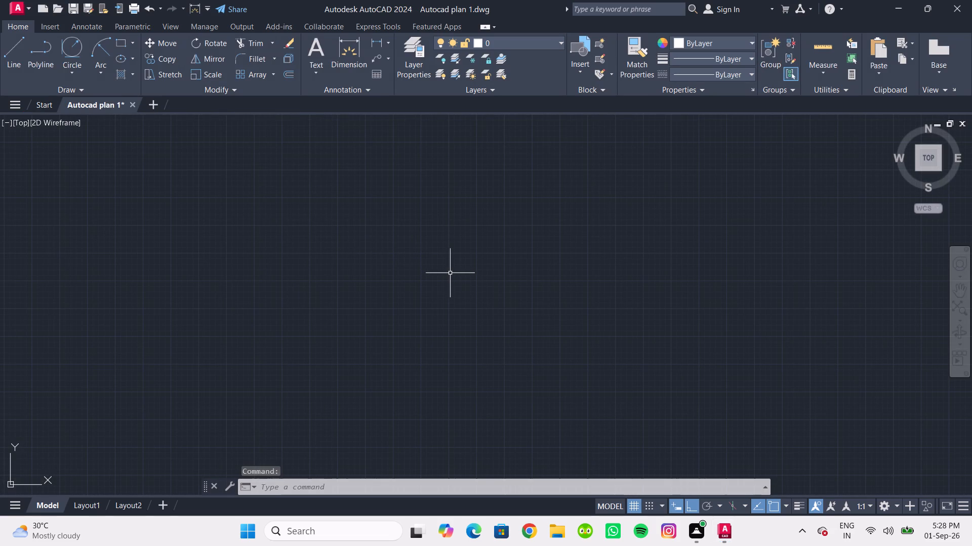
Examine the proposed ground floor plan, including its rooms, openings, staircase and title text.
scroll(241, 221, "down", 4)
scroll(309, 264, "down", 1)
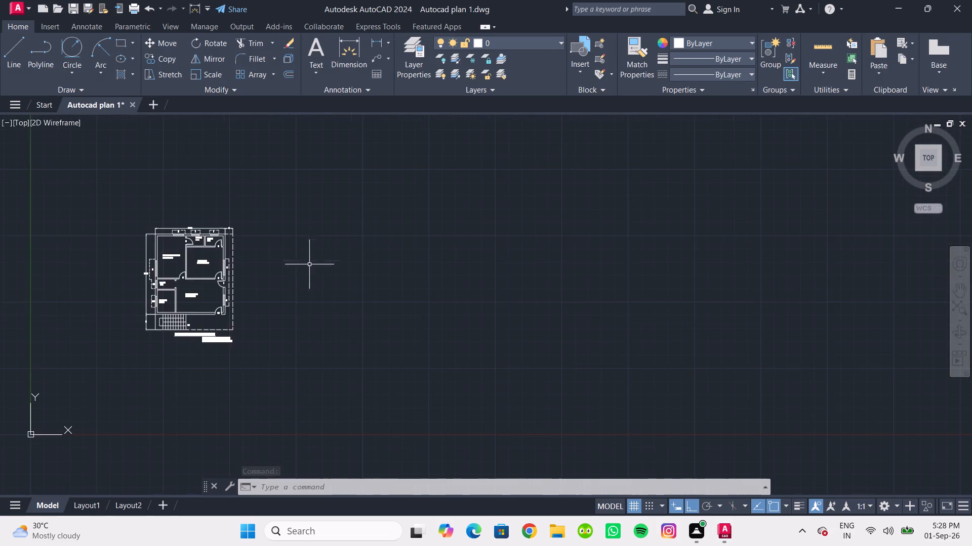
middle_click_drag(293, 277, 618, 252)
scroll(540, 264, "up", 4)
middle_click_drag(555, 274, 554, 289)
scroll(537, 278, "down", 2)
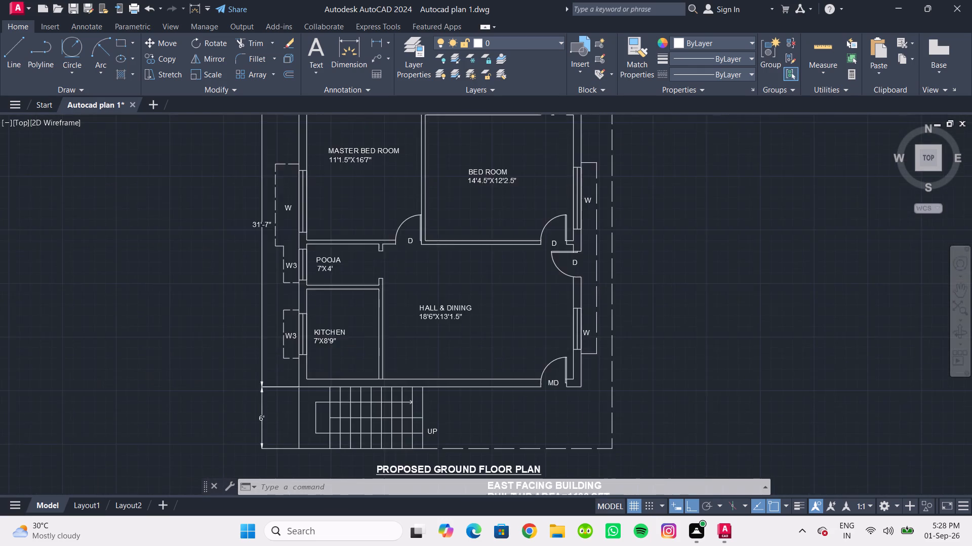
middle_click(537, 278)
scroll(541, 284, "up", 1)
middle_click_drag(541, 284, 555, 277)
scroll(556, 292, "down", 1)
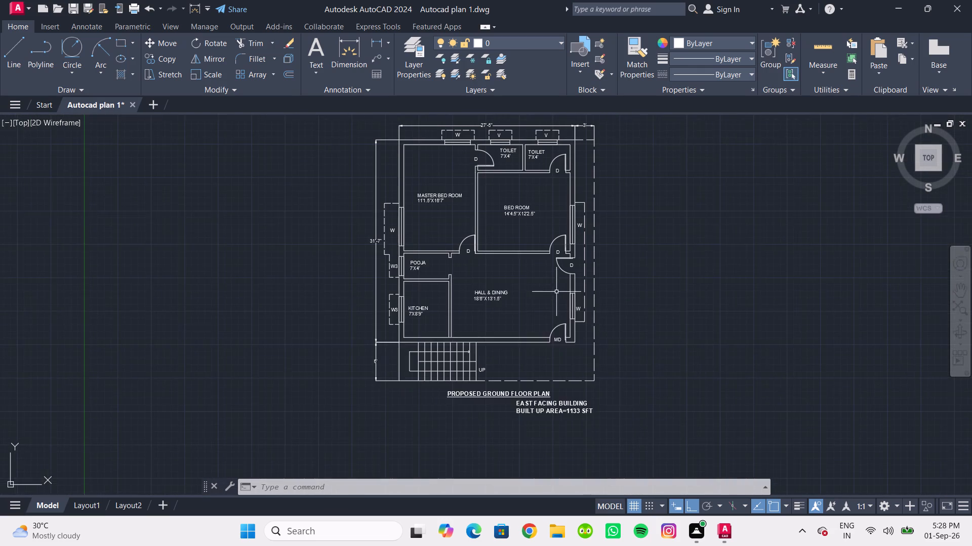
middle_click_drag(556, 292, 578, 318)
middle_click_drag(577, 317, 560, 311)
scroll(557, 320, "up", 1)
middle_click_drag(557, 320, 572, 301)
scroll(567, 294, "down", 1)
middle_click_drag(567, 294, 560, 329)
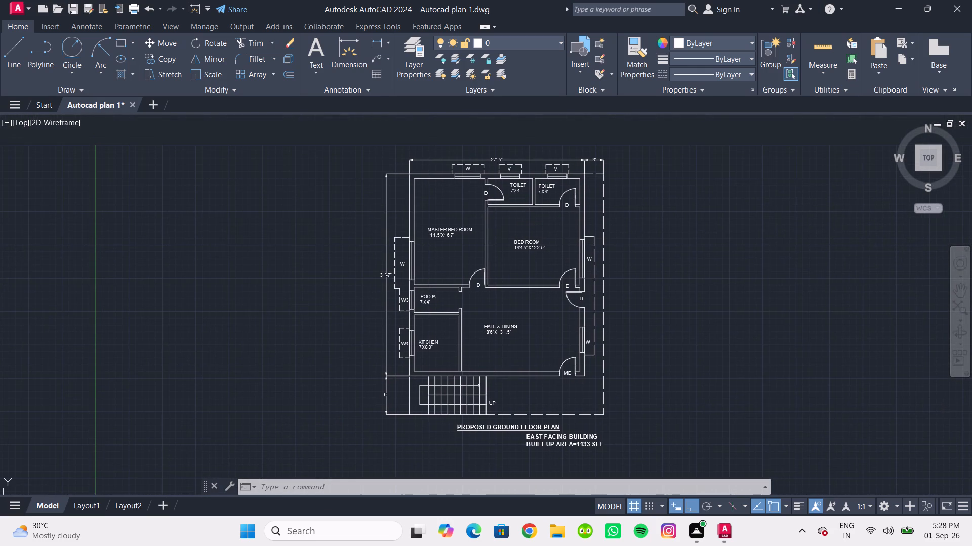
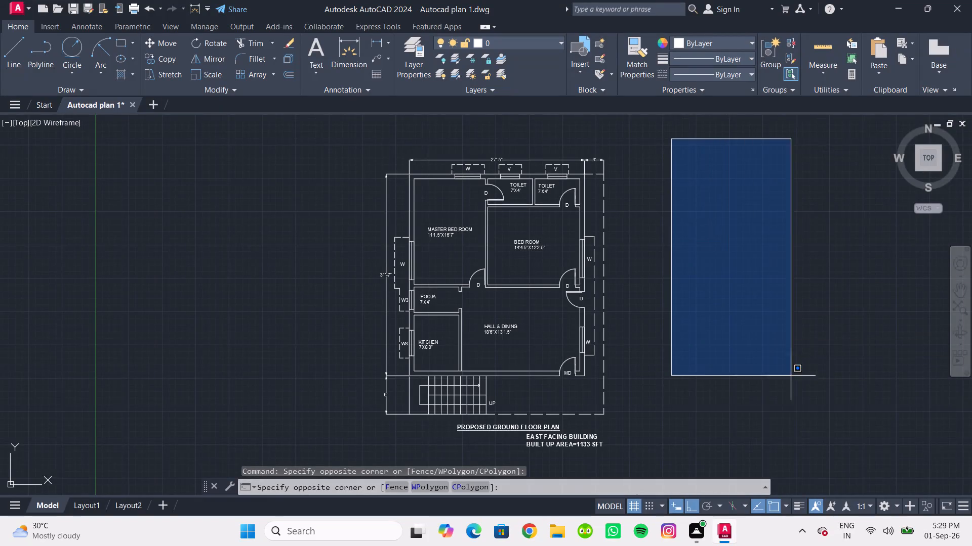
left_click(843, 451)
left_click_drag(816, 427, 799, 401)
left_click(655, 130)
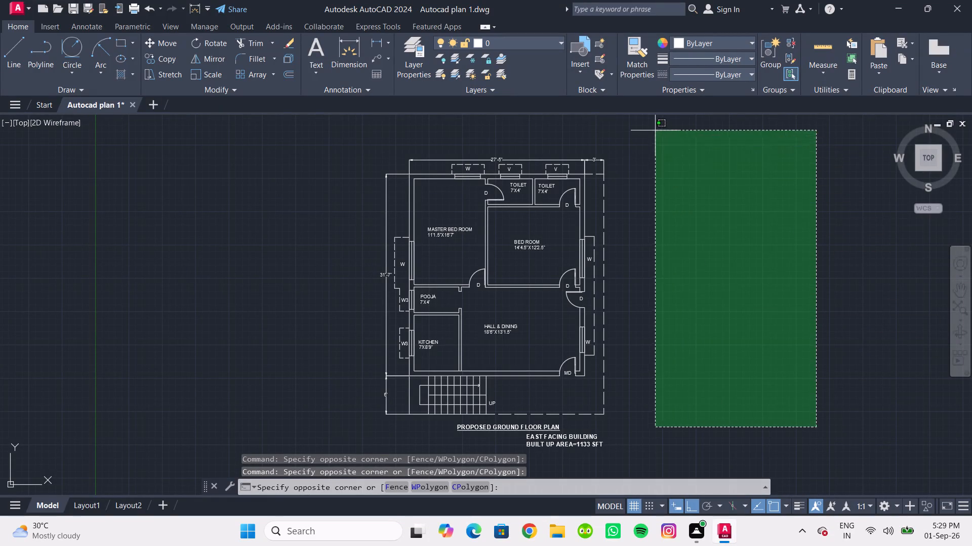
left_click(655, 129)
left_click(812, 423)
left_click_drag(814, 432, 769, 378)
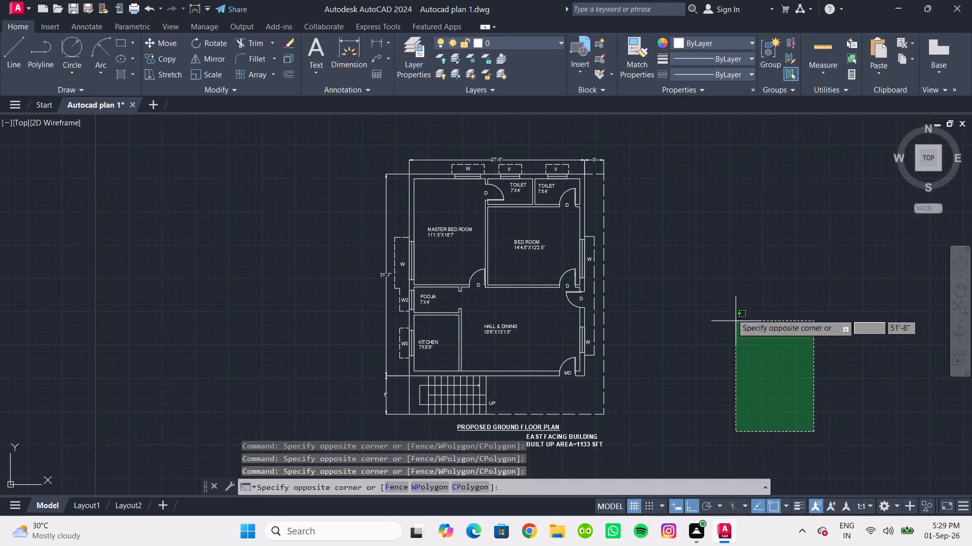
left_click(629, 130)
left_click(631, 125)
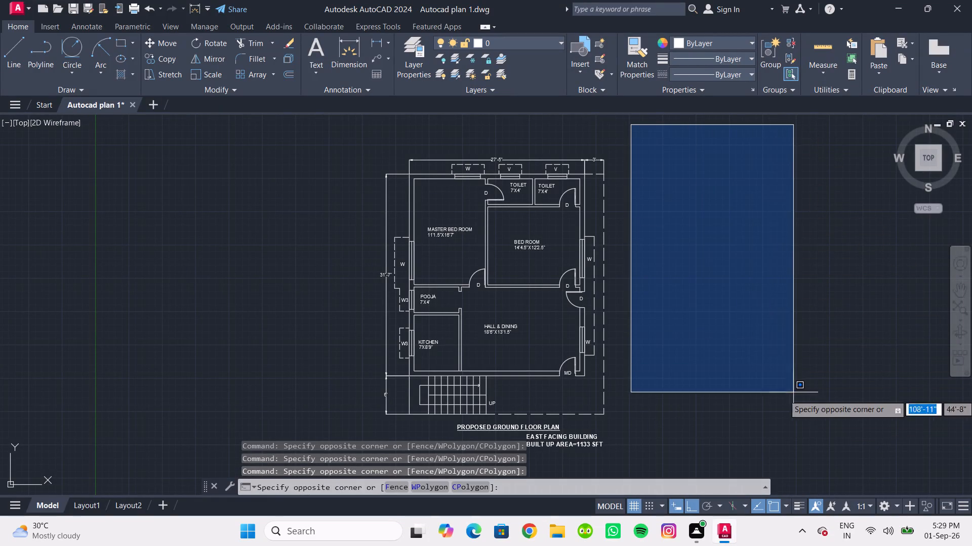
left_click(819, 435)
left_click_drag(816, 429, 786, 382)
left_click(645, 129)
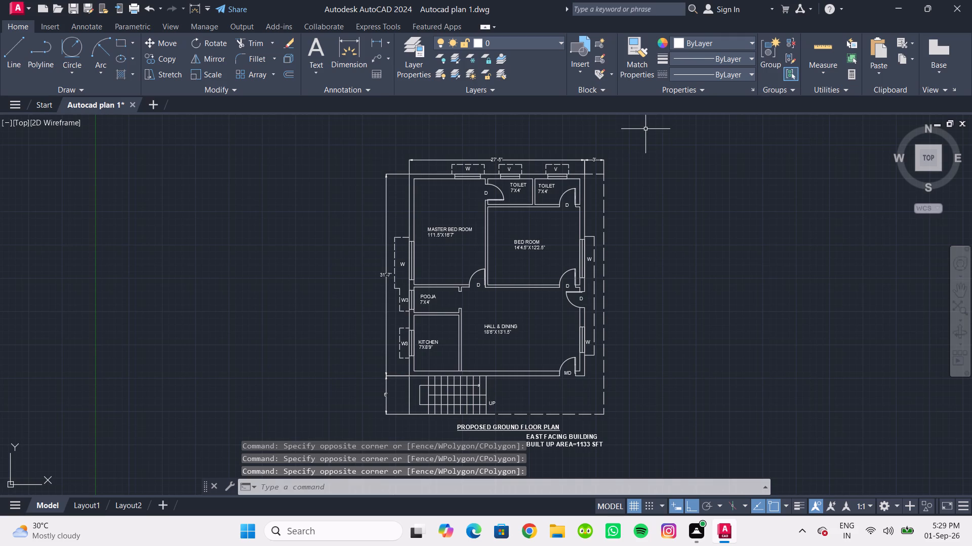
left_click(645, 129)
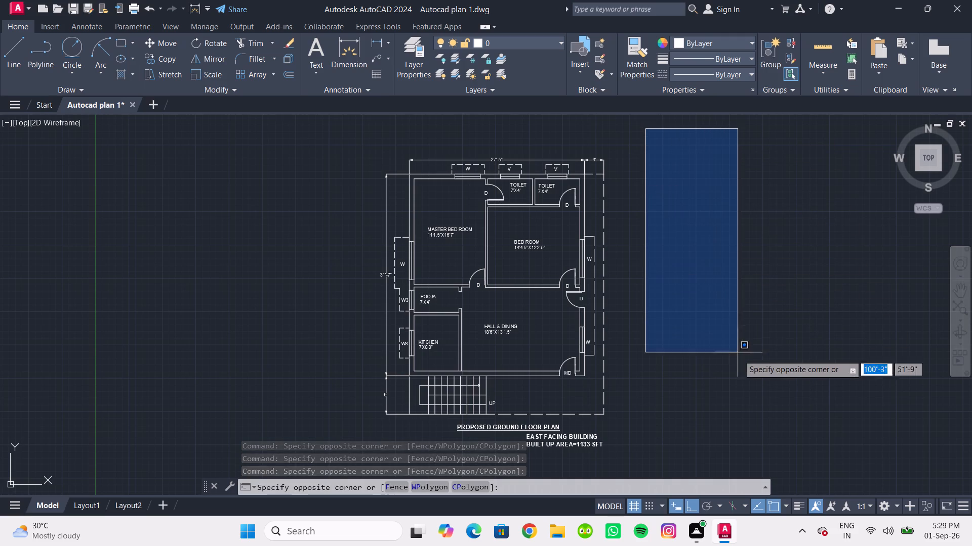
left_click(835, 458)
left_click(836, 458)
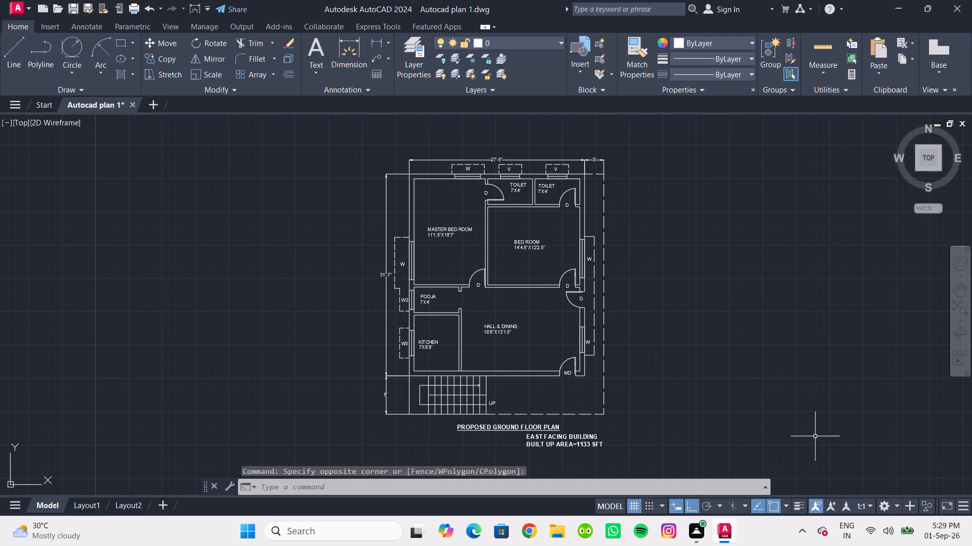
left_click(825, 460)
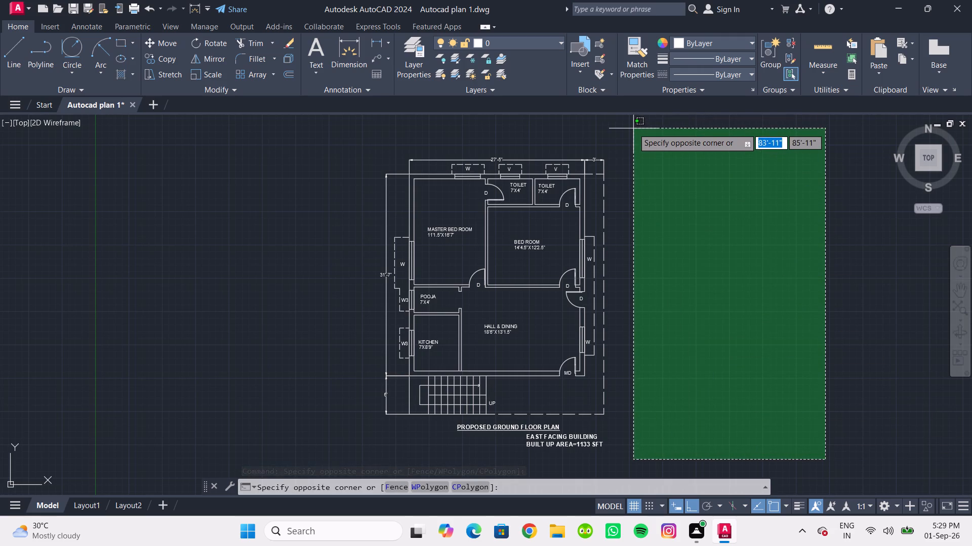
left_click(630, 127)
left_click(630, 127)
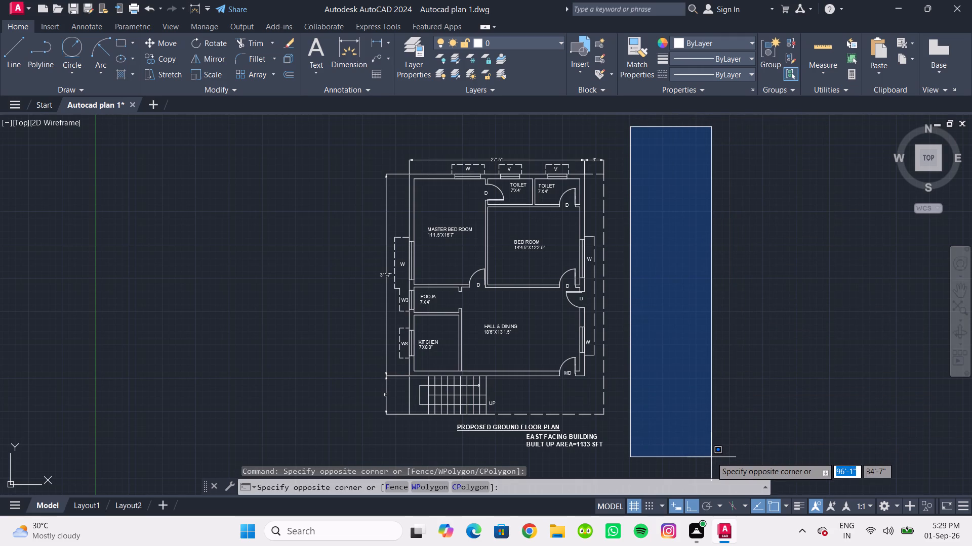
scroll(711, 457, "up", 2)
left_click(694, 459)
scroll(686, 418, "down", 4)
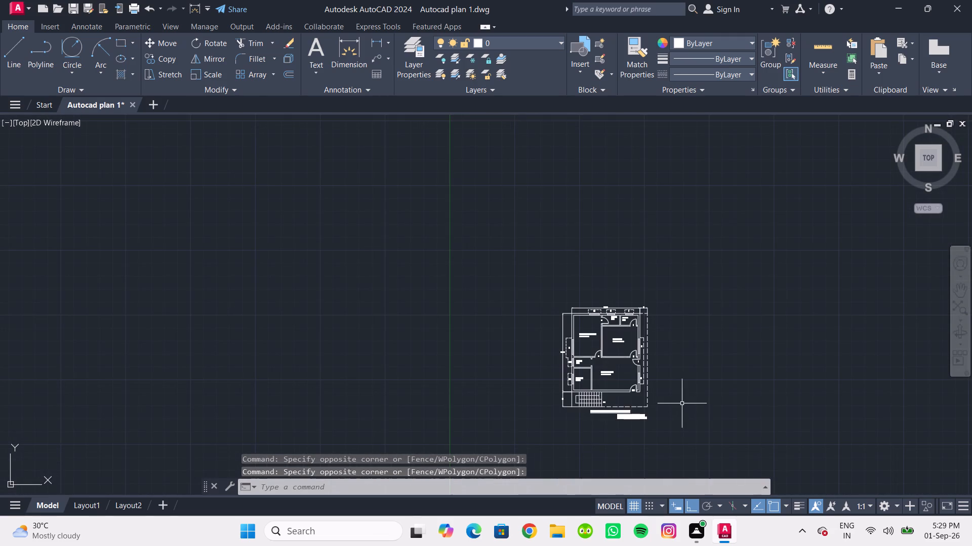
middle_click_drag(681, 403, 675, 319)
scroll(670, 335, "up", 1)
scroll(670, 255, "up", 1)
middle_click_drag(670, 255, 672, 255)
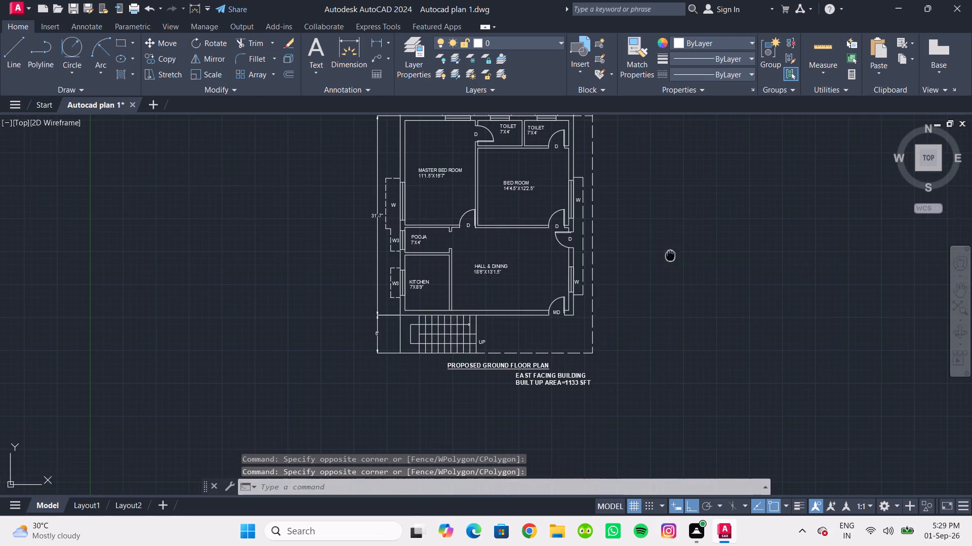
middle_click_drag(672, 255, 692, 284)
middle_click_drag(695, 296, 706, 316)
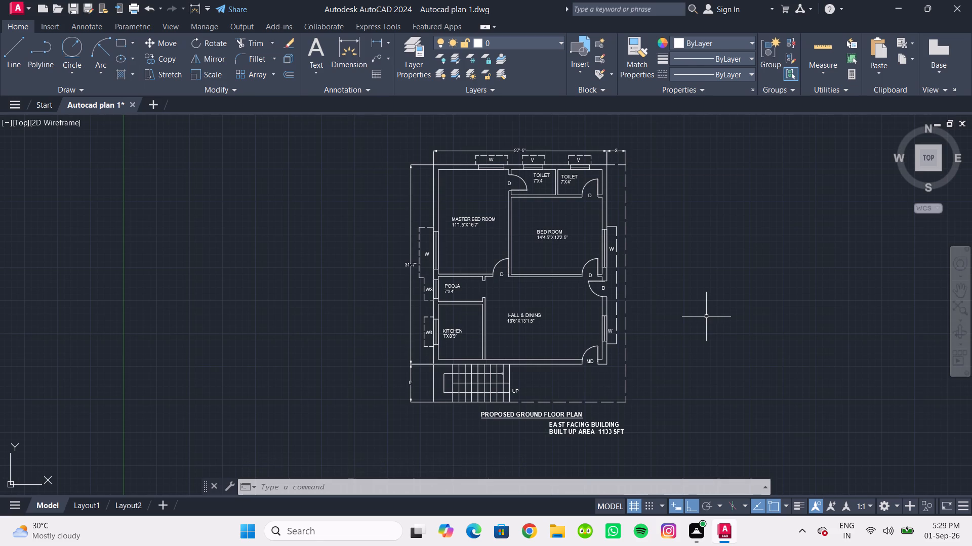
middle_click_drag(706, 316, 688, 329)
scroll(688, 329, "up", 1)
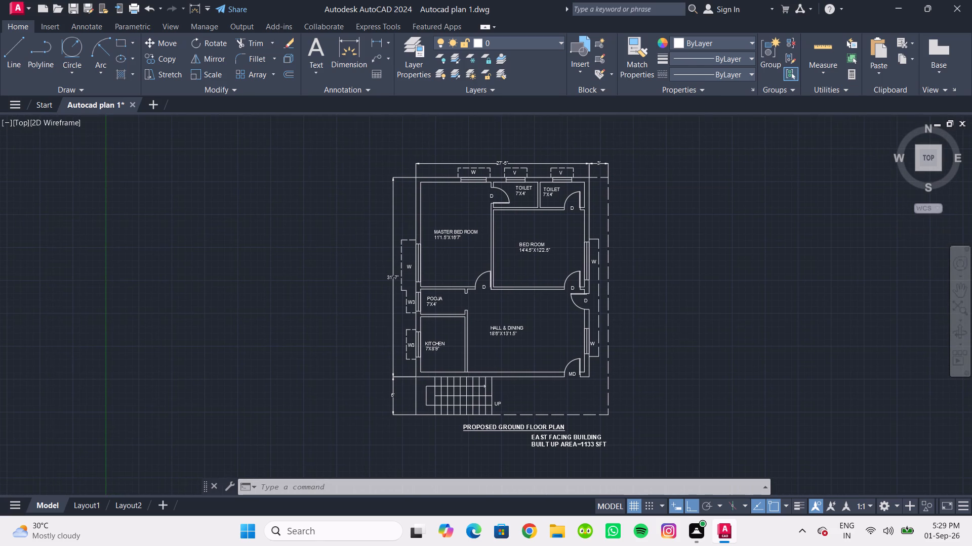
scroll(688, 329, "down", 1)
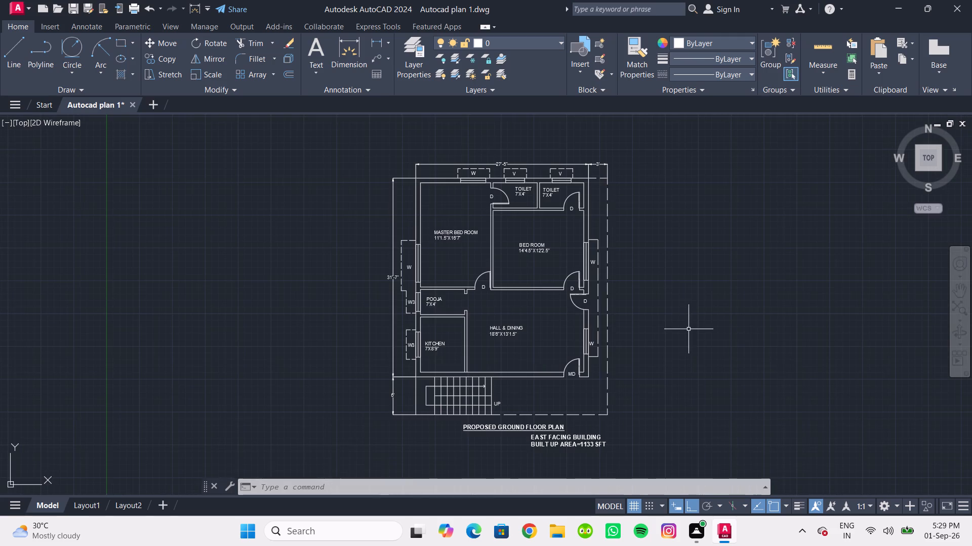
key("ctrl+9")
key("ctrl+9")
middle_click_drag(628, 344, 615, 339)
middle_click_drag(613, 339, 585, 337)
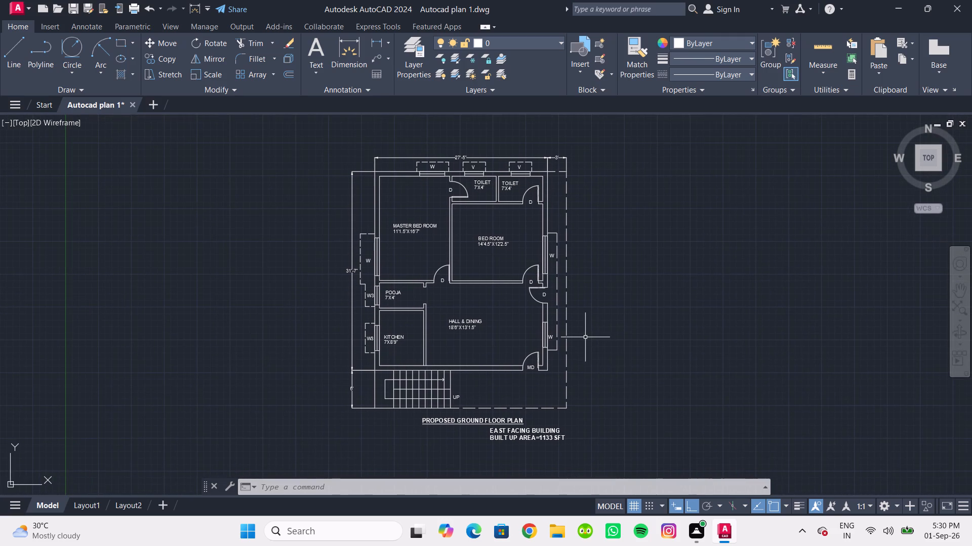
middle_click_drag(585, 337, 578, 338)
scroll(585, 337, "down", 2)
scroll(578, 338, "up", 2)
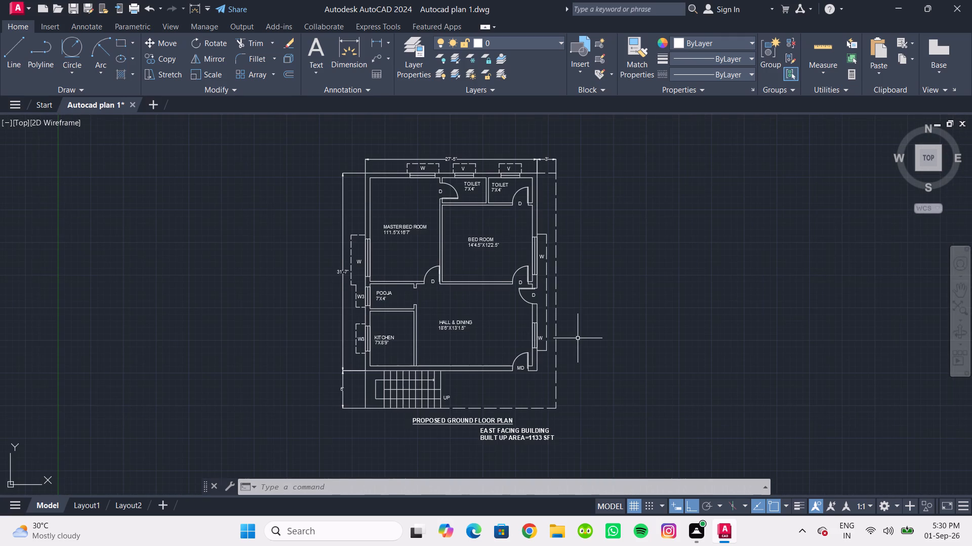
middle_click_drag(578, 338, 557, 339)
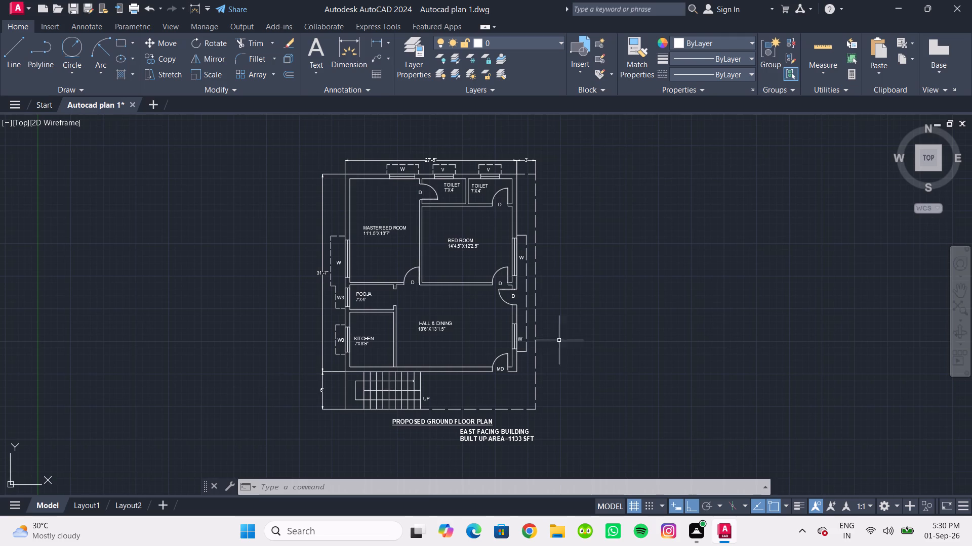
Save the ground floor plan drawing under its existing name.
left_click(74, 6)
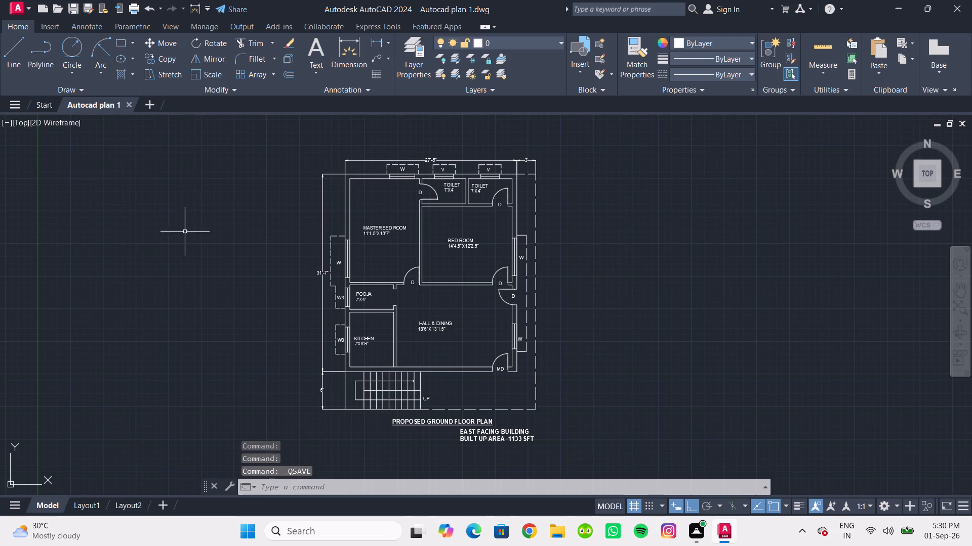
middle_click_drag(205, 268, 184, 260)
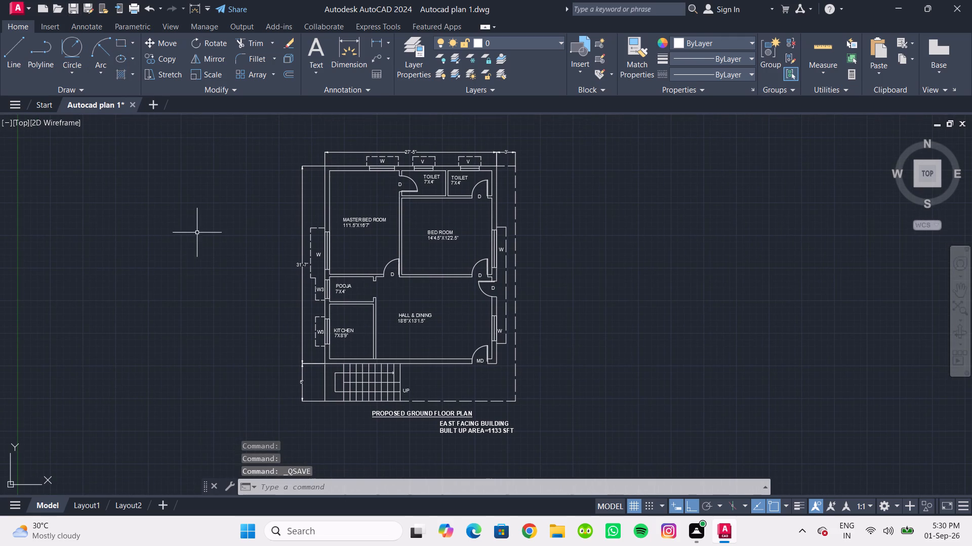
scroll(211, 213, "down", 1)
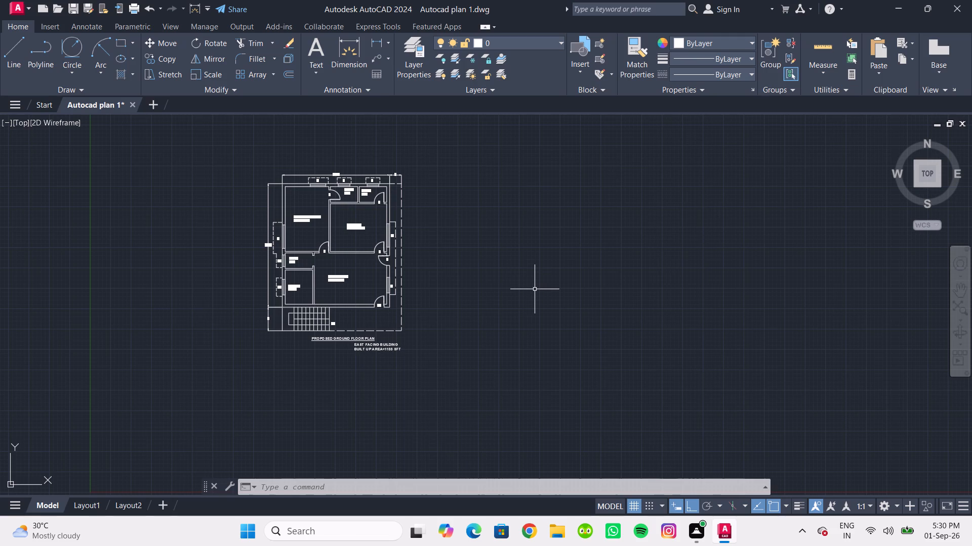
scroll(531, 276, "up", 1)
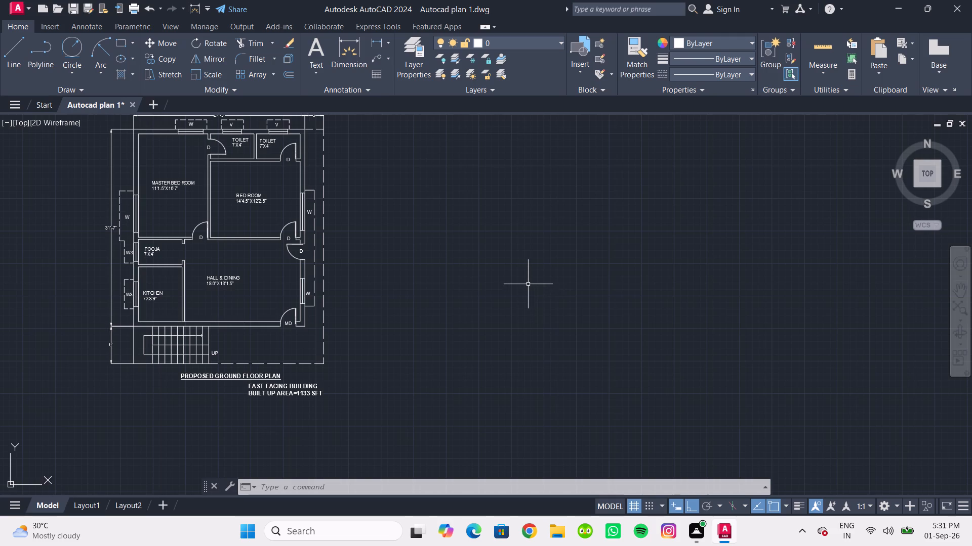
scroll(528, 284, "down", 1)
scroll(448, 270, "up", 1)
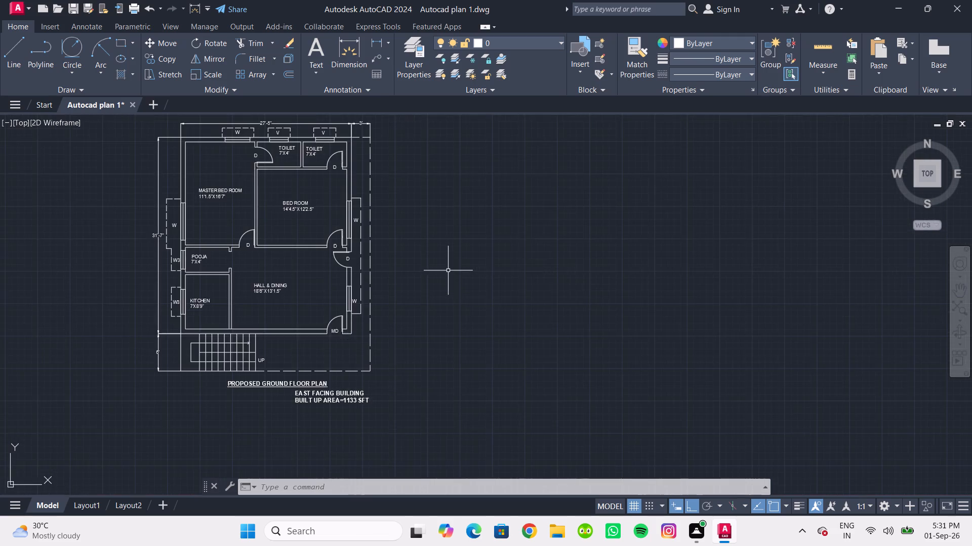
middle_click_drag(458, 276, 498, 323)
Save the ground floor plan drawing again with the whole plan in view.
left_click(71, 18)
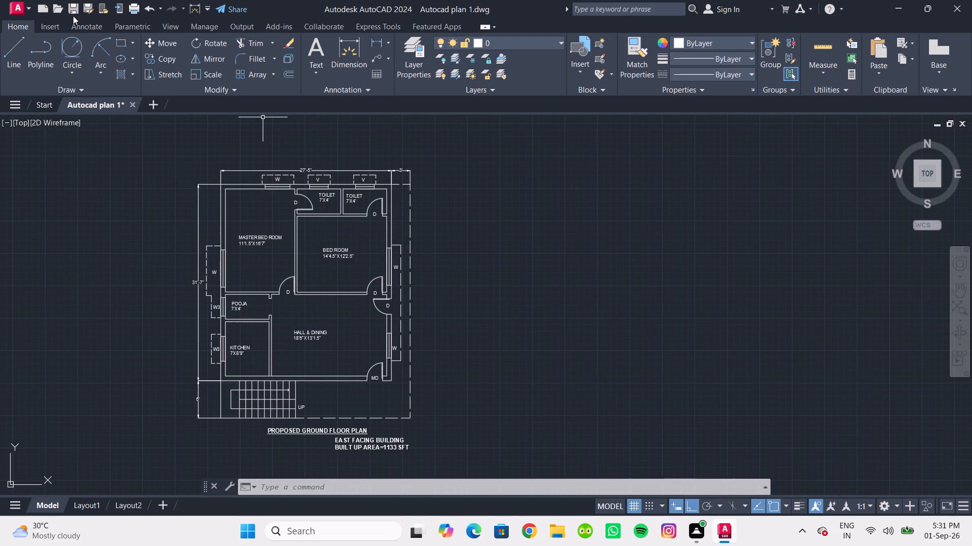
left_click(73, 14)
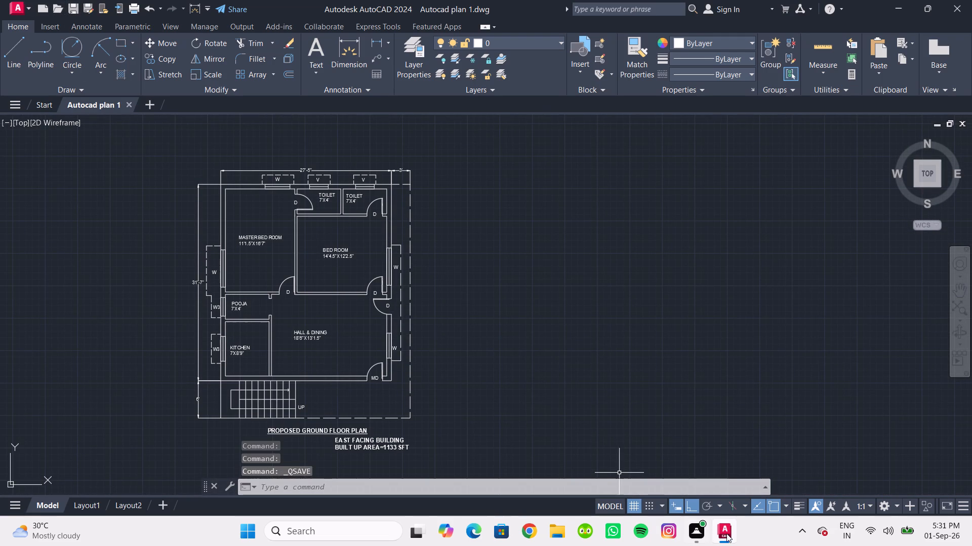
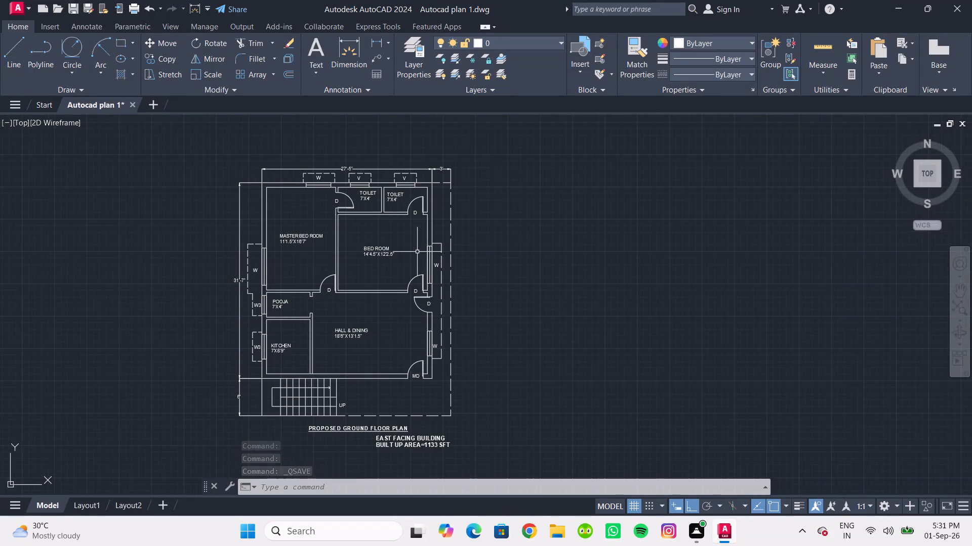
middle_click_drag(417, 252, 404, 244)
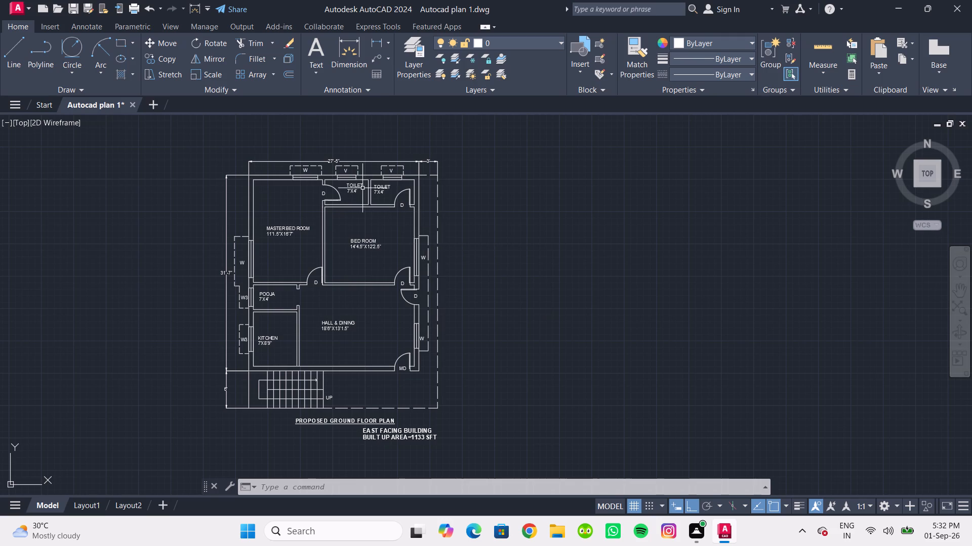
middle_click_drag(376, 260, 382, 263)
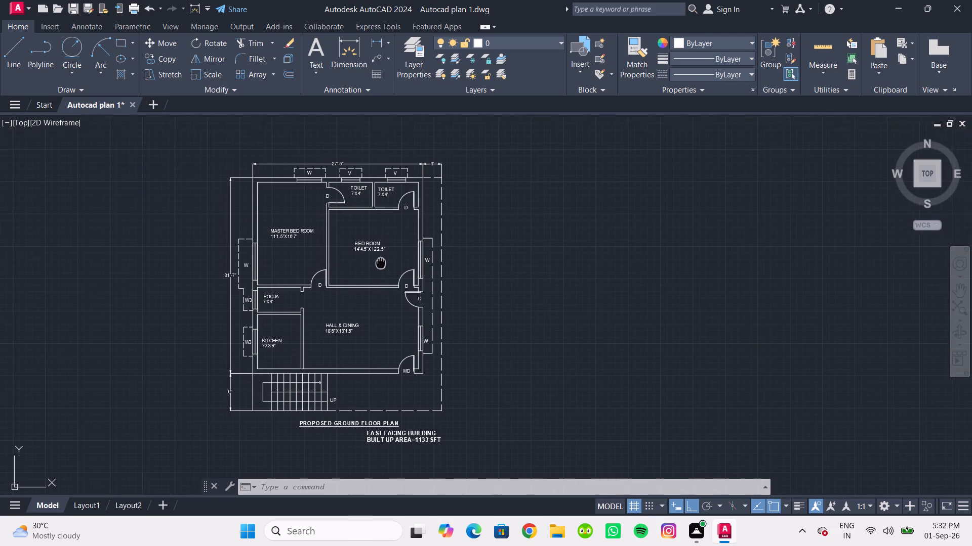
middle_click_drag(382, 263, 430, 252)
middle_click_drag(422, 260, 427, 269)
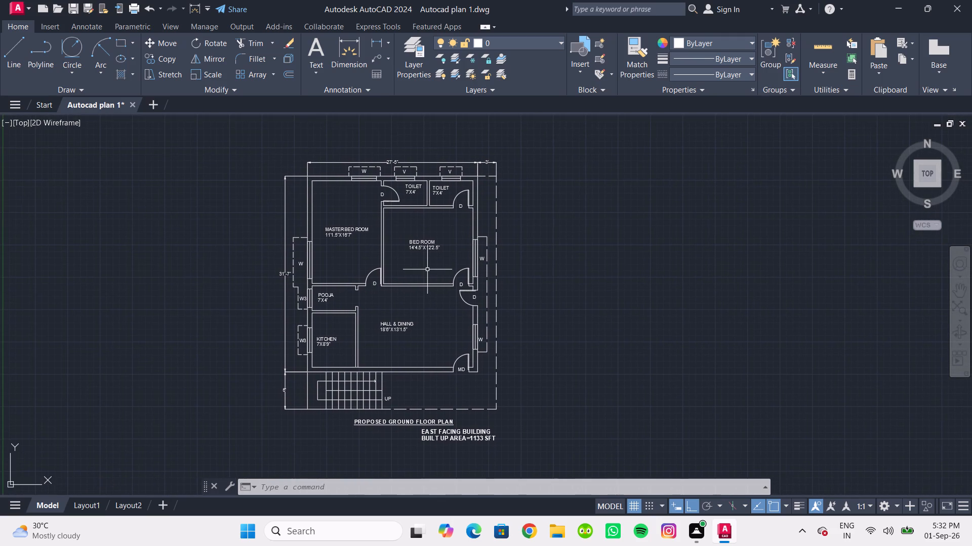
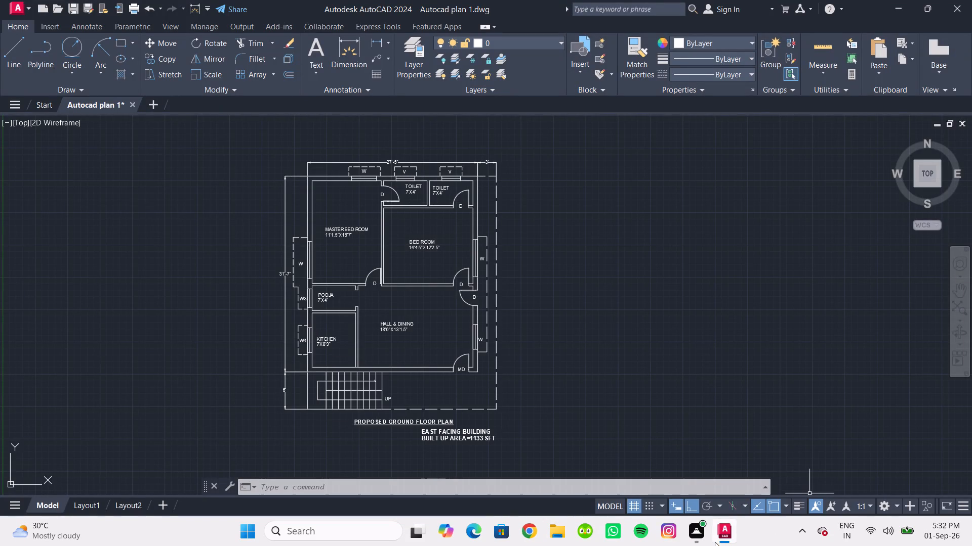
Switch to Layout1 and start the Plot command for the ground floor plan sheet.
left_click(81, 508)
middle_click_drag(484, 294, 466, 284)
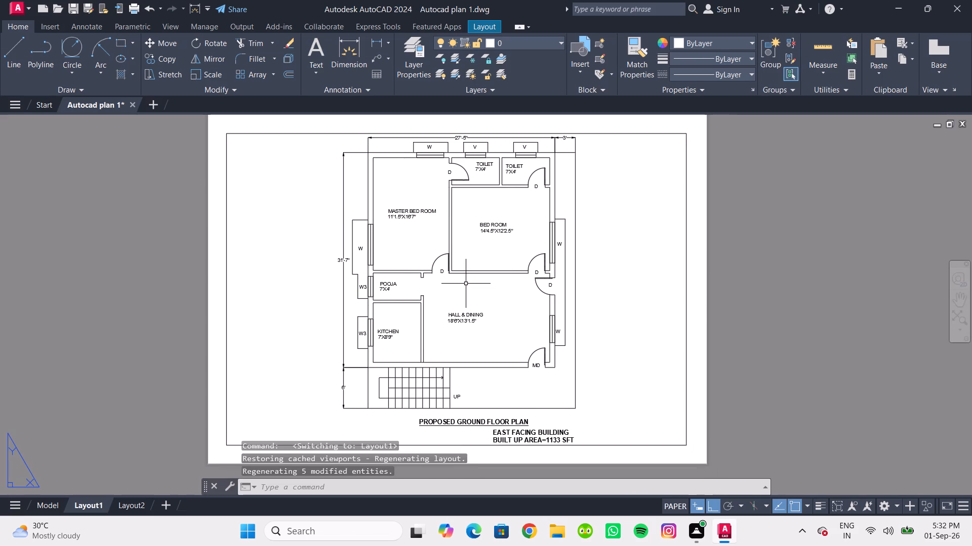
key("ctrl+p")
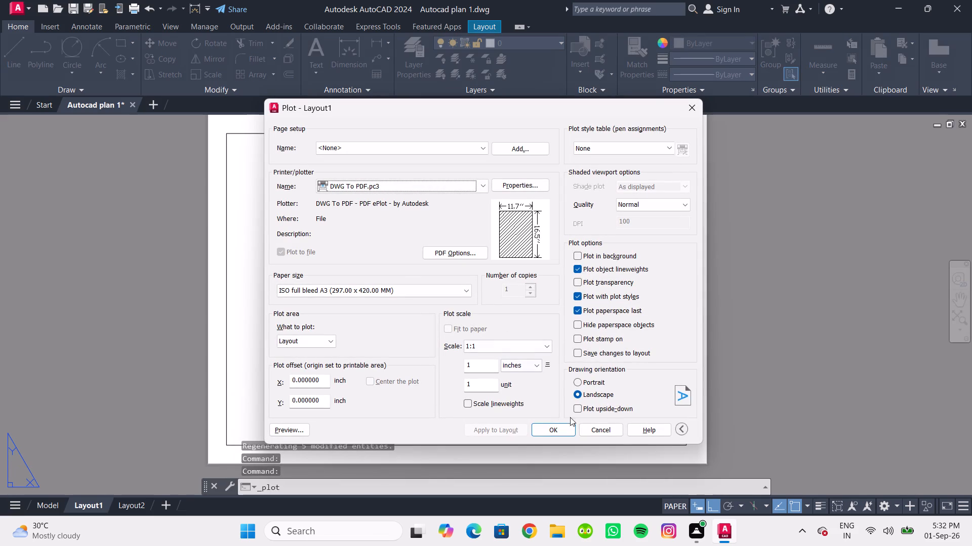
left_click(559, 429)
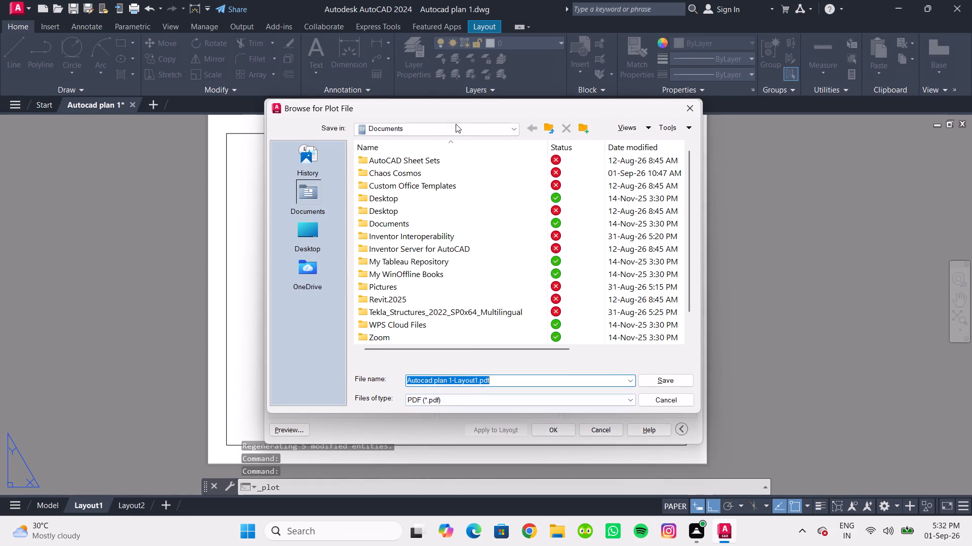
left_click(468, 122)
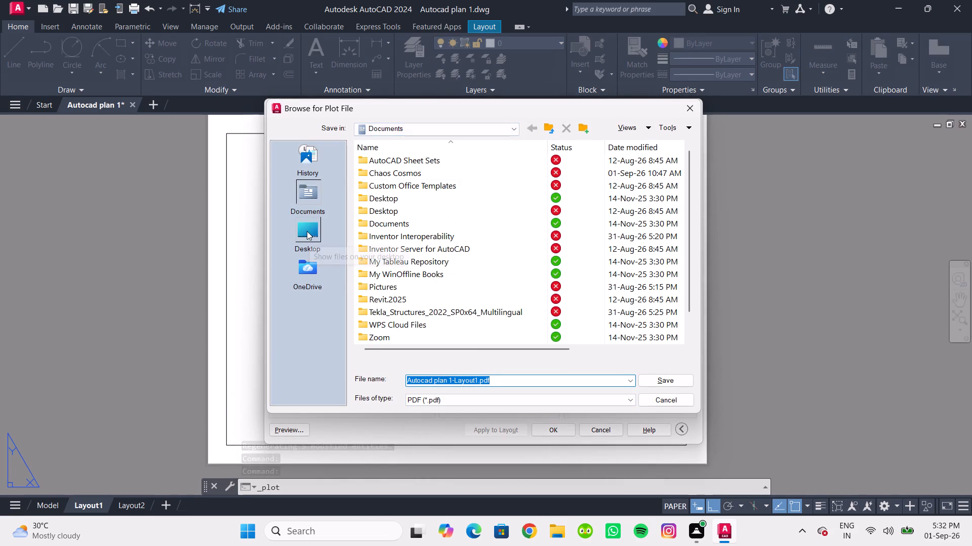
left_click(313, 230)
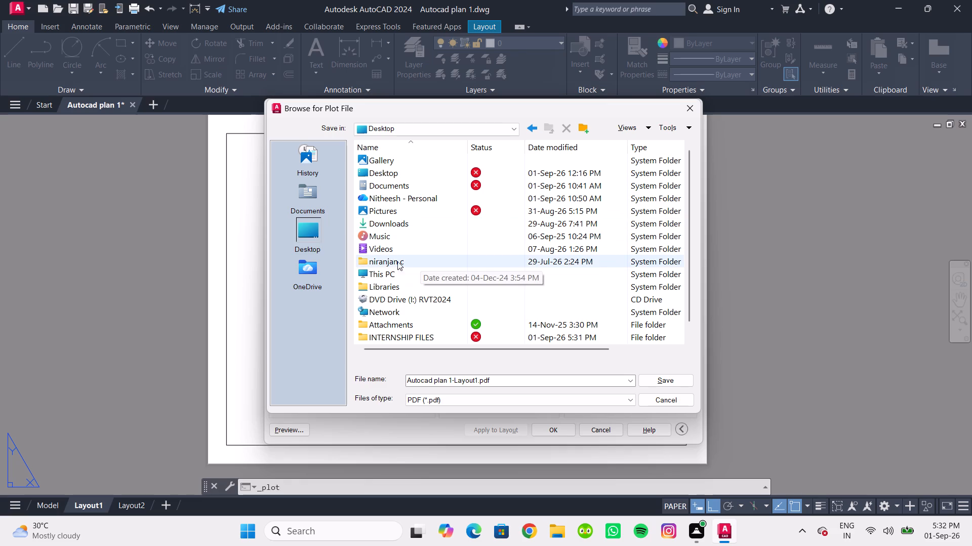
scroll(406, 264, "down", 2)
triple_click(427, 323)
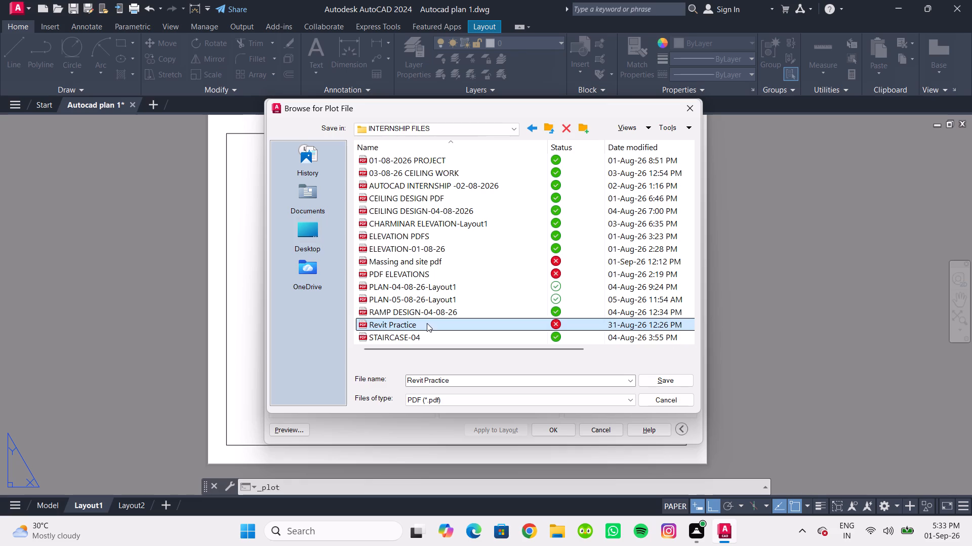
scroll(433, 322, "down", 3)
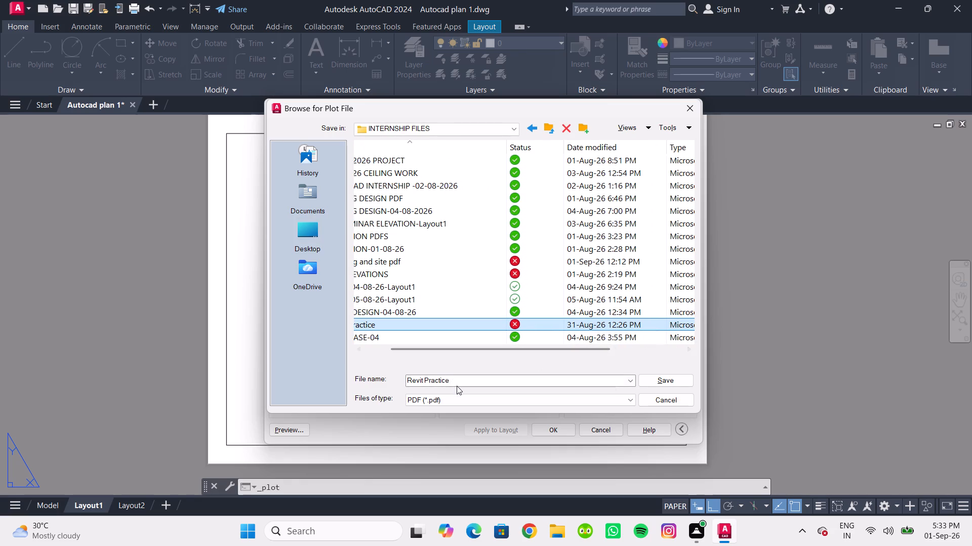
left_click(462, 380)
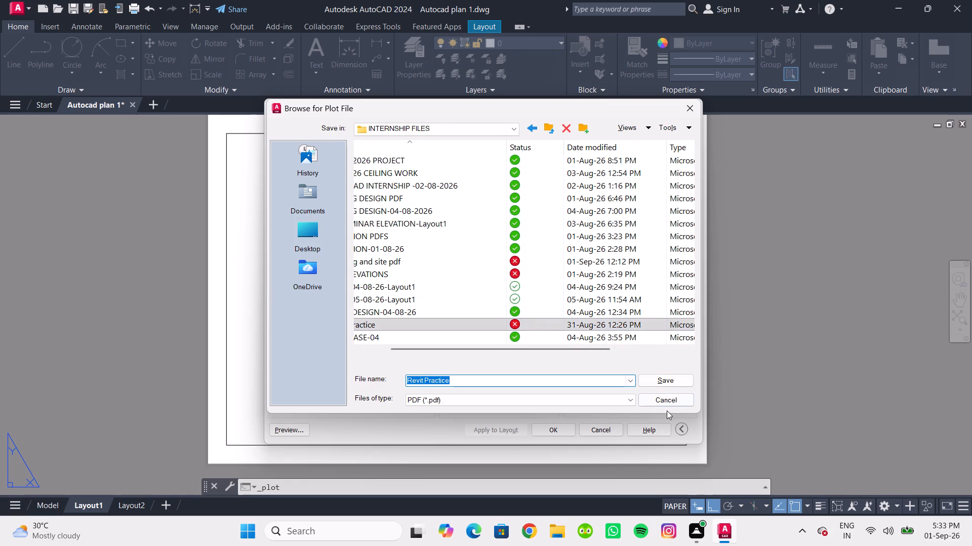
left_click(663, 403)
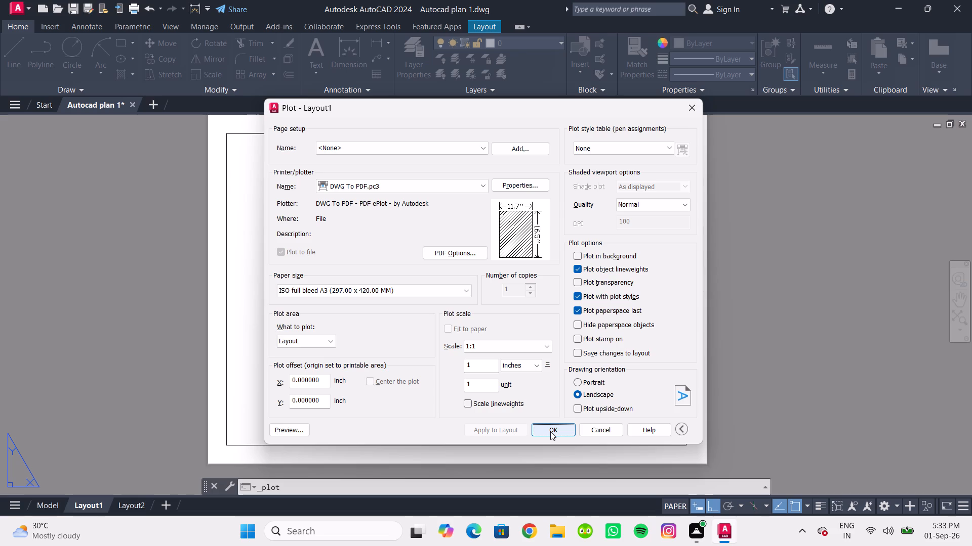
Plot Layout1 to PDF, saving it as Autocad plan 1-Layout1.pdf in the Desktop's INTERNSHIP FILES folder.
left_click(550, 431)
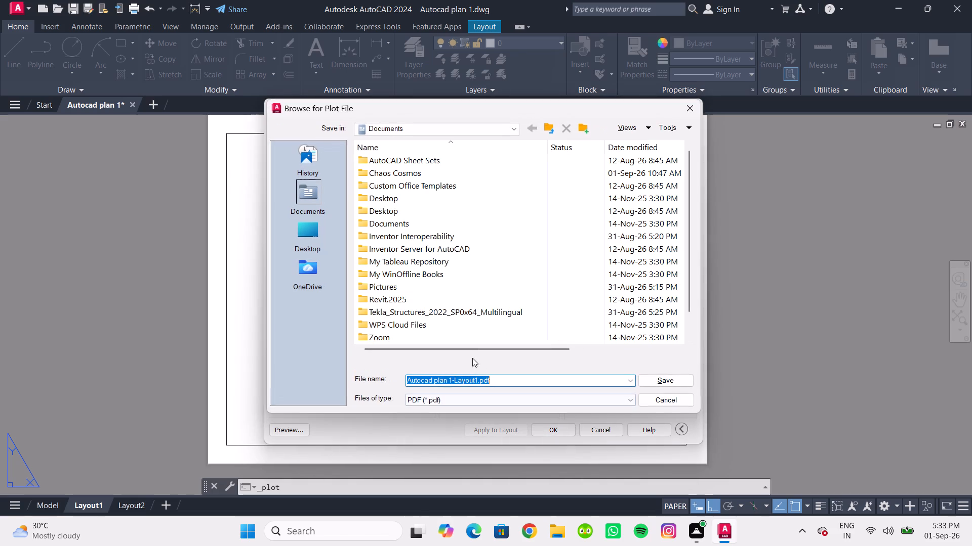
scroll(449, 282, "down", 3)
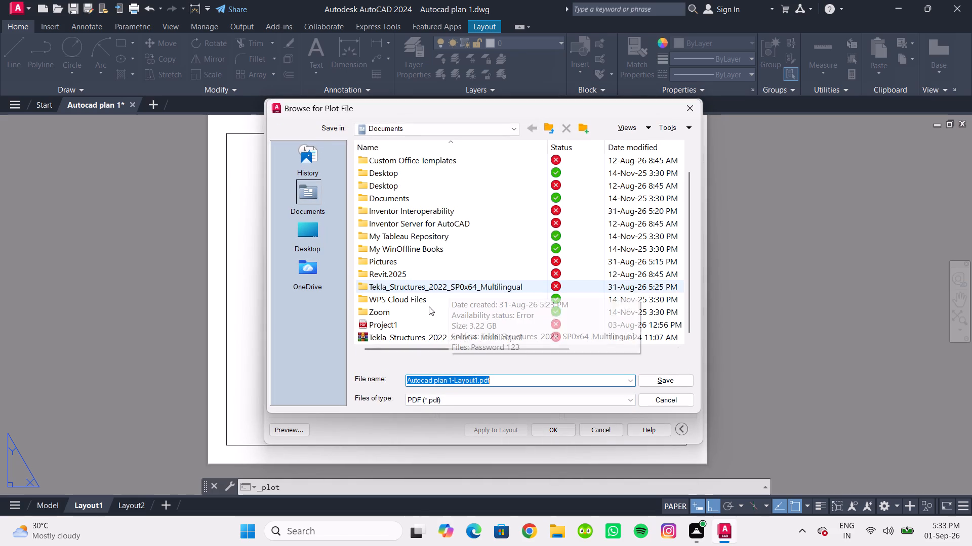
double_click(303, 230)
scroll(415, 276, "down", 3)
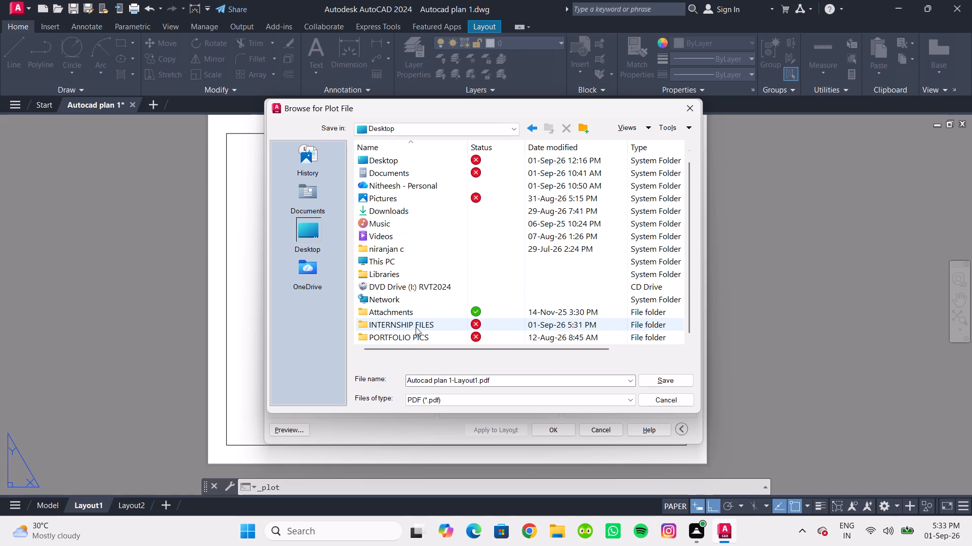
double_click(415, 326)
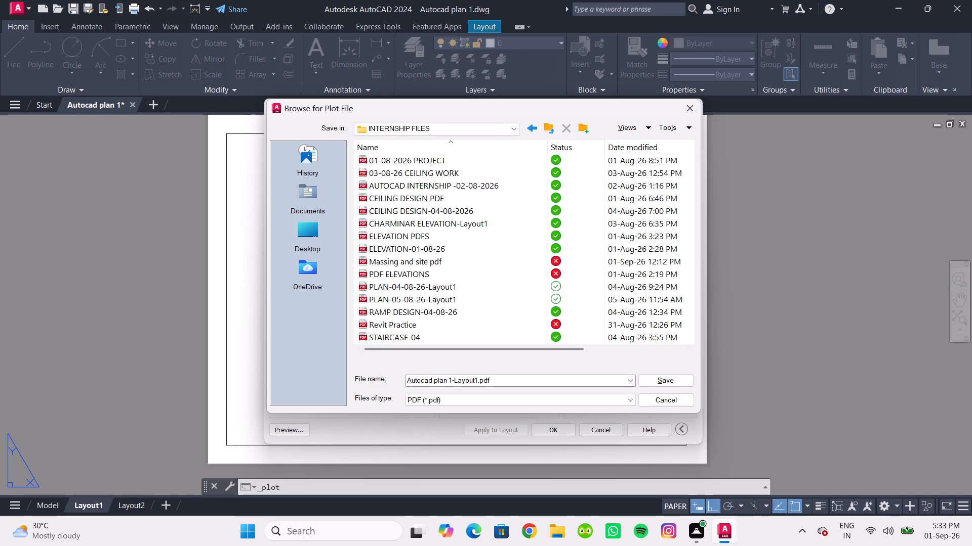
left_click(653, 377)
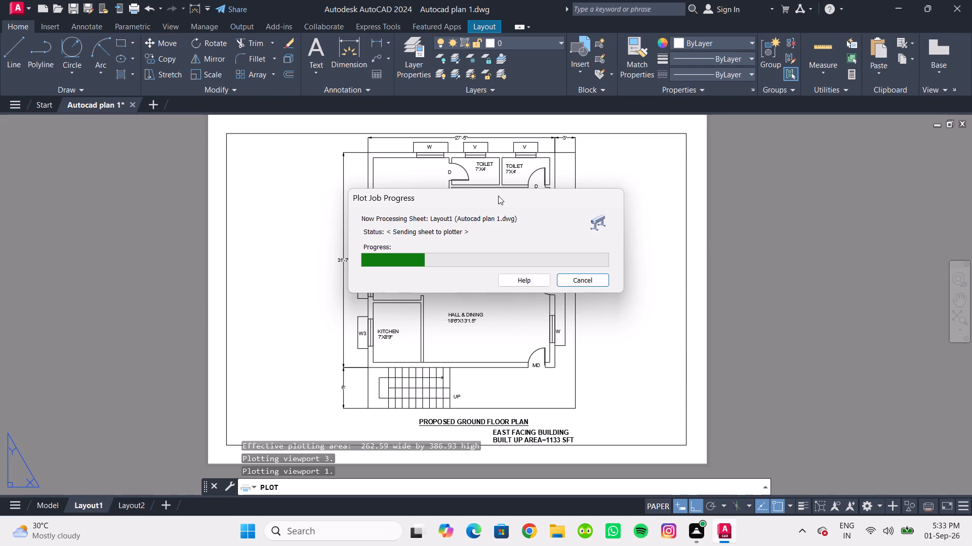
left_click_drag(498, 196, 706, 233)
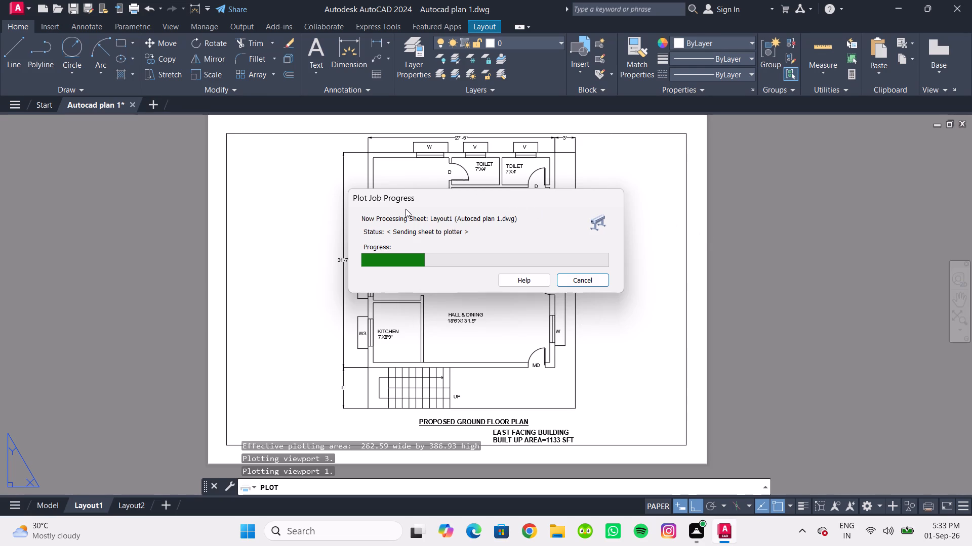
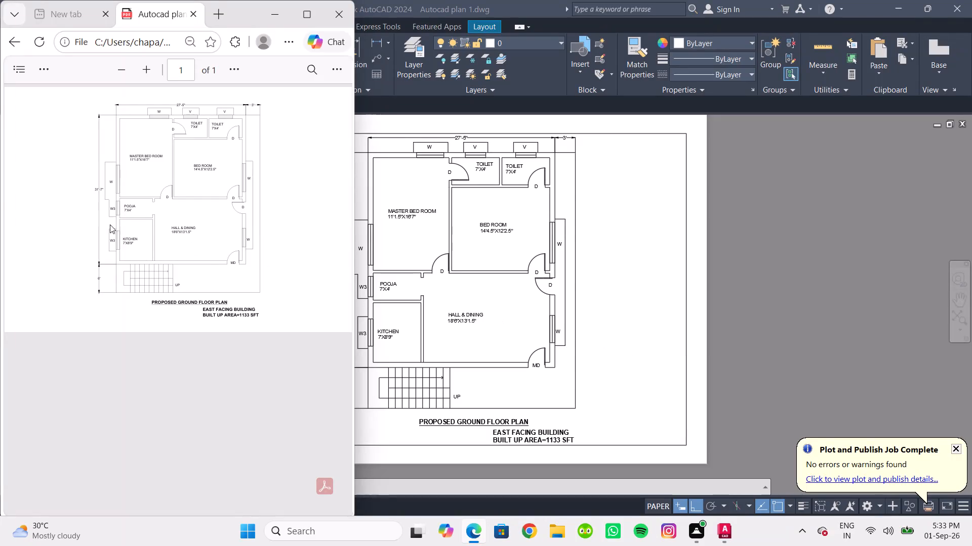
Check the plotted ground floor plan PDF in the browser and close the browser window to return to AutoCAD.
scroll(160, 210, "up", 3)
scroll(234, 145, "up", 1)
left_click(346, 7)
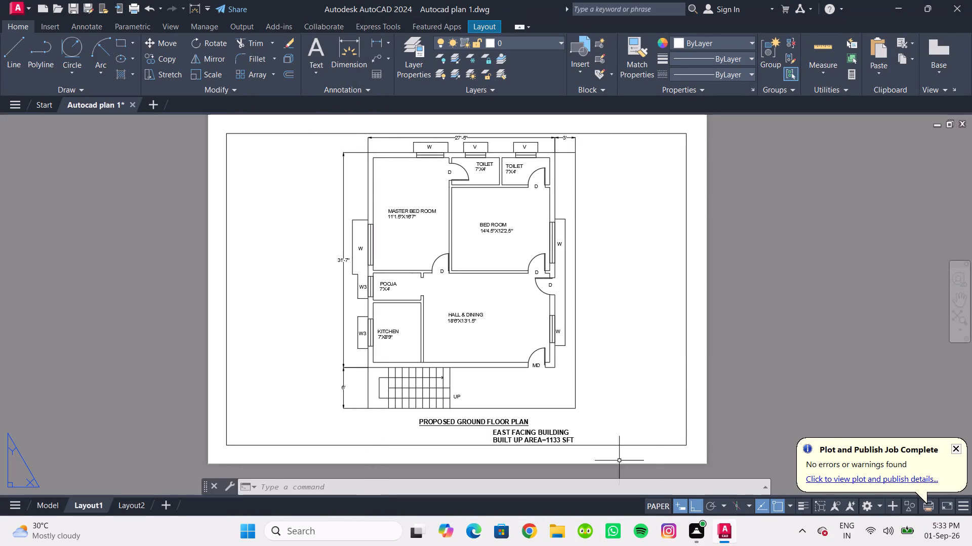
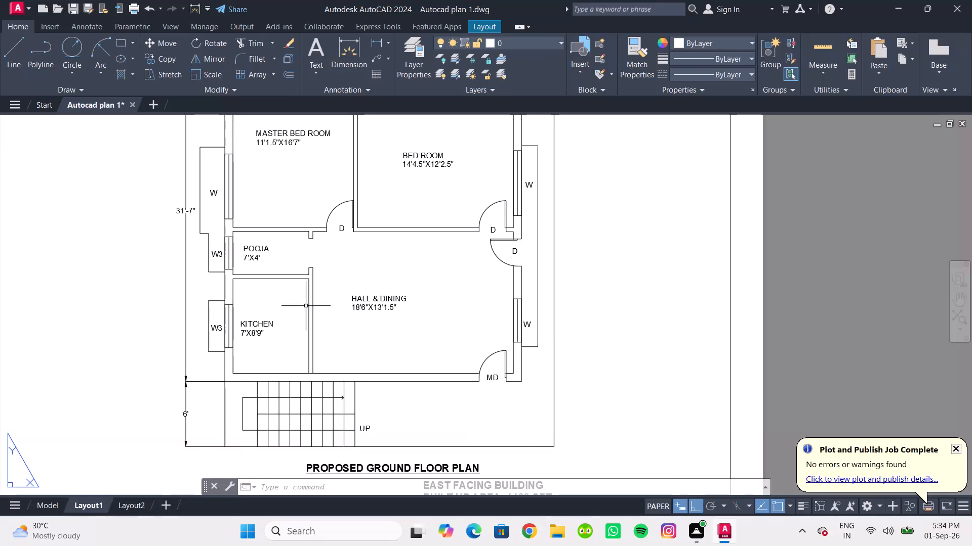
Examine the staircase area and the overall ground floor plan sheet on Layout1.
scroll(267, 304, "down", 1)
scroll(286, 354, "up", 3)
scroll(274, 405, "up", 2)
scroll(271, 404, "down", 1)
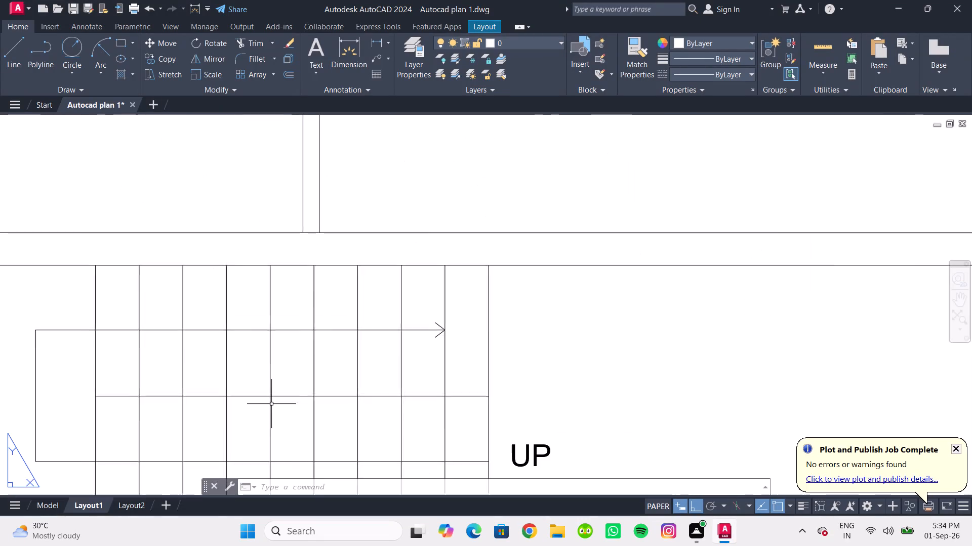
scroll(271, 404, "down", 1)
middle_click_drag(271, 404, 264, 400)
left_click(371, 359)
left_click(337, 329)
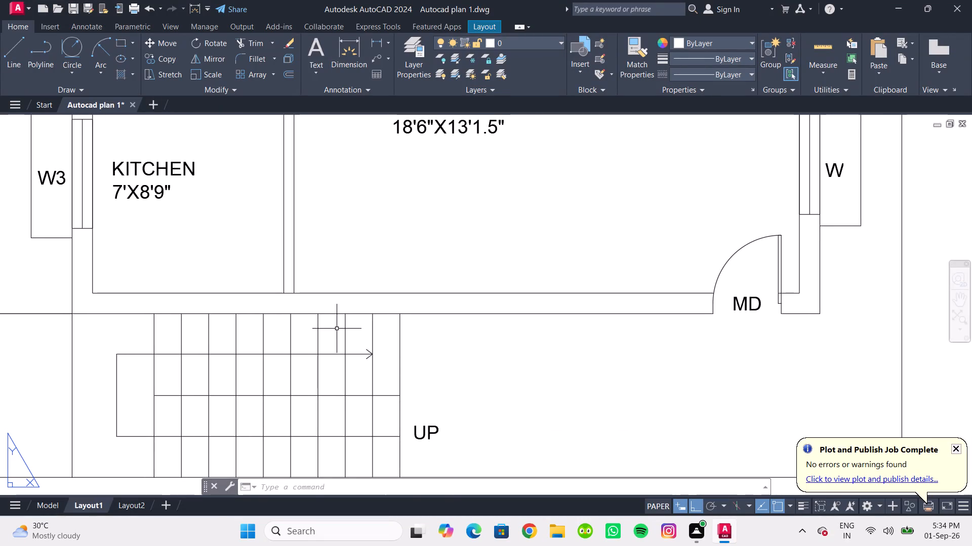
left_click(319, 326)
scroll(296, 300, "down", 4)
left_click(295, 306)
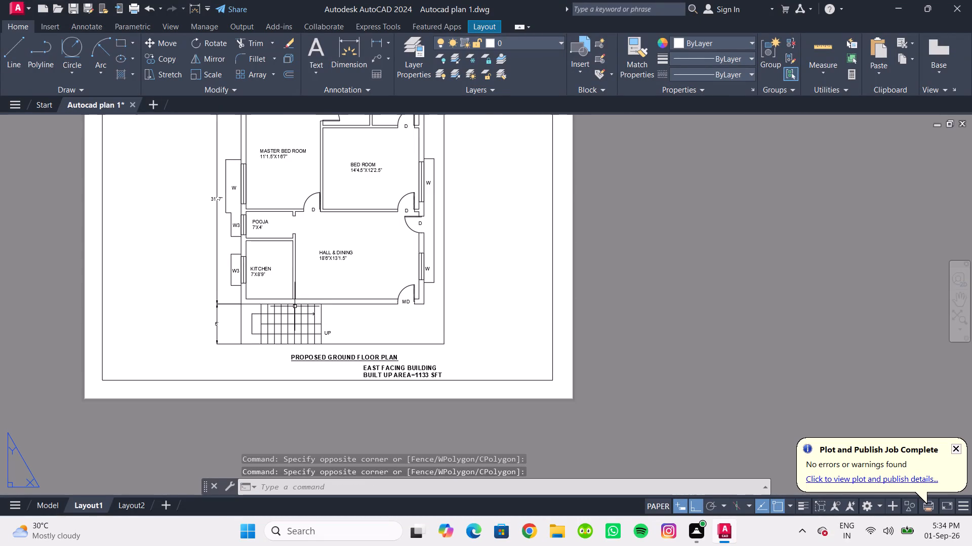
left_click(298, 419)
scroll(179, 317, "down", 1)
middle_click_drag(179, 317, 185, 330)
left_click(207, 413)
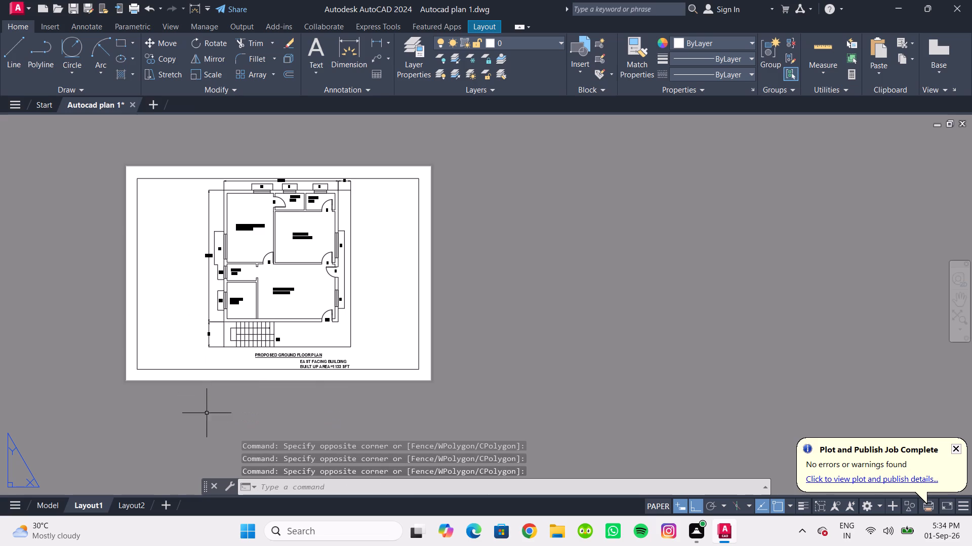
Return to model space and save the ground floor plan drawing under its existing name.
left_click(54, 498)
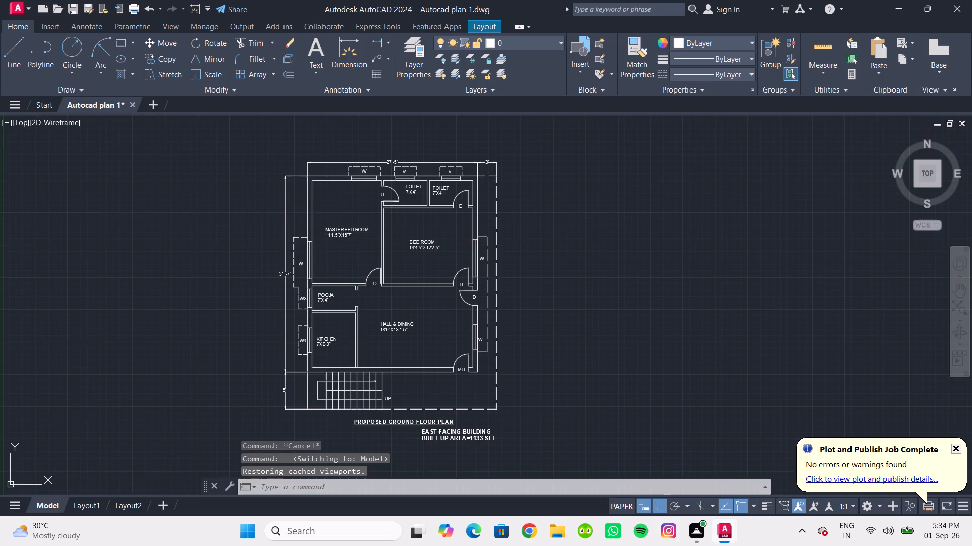
left_click(71, 7)
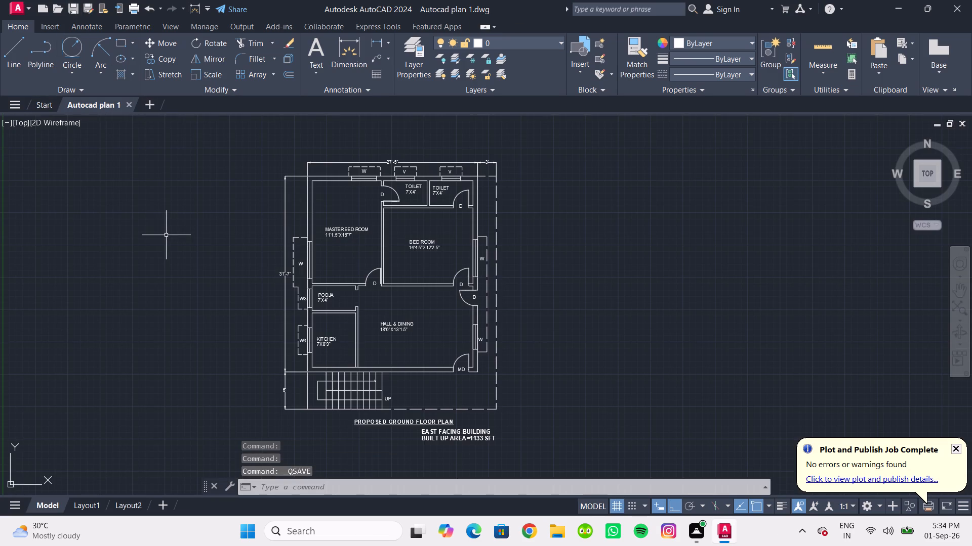